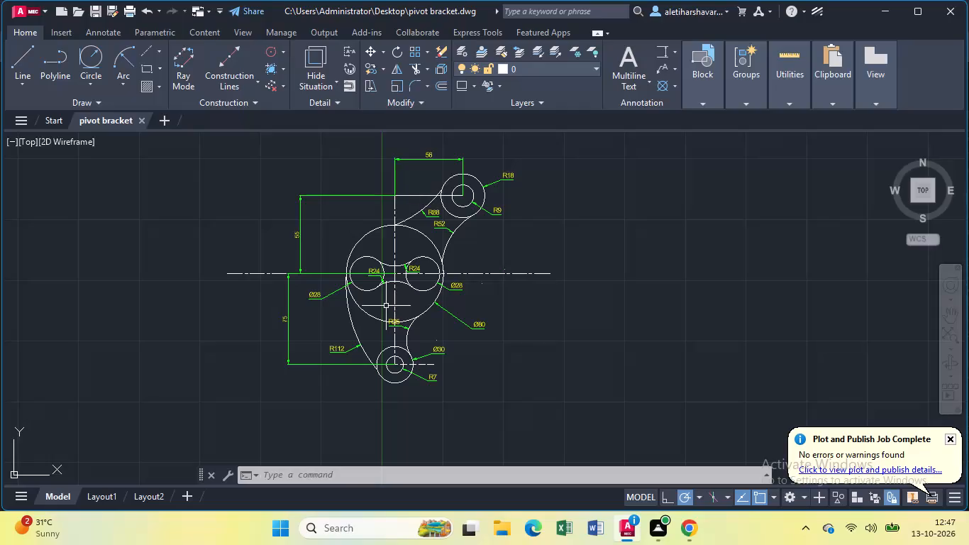
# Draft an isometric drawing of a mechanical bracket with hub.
# Close the pivot bracket drawing and start a new blank drawing.
pyautogui.click(141, 117)
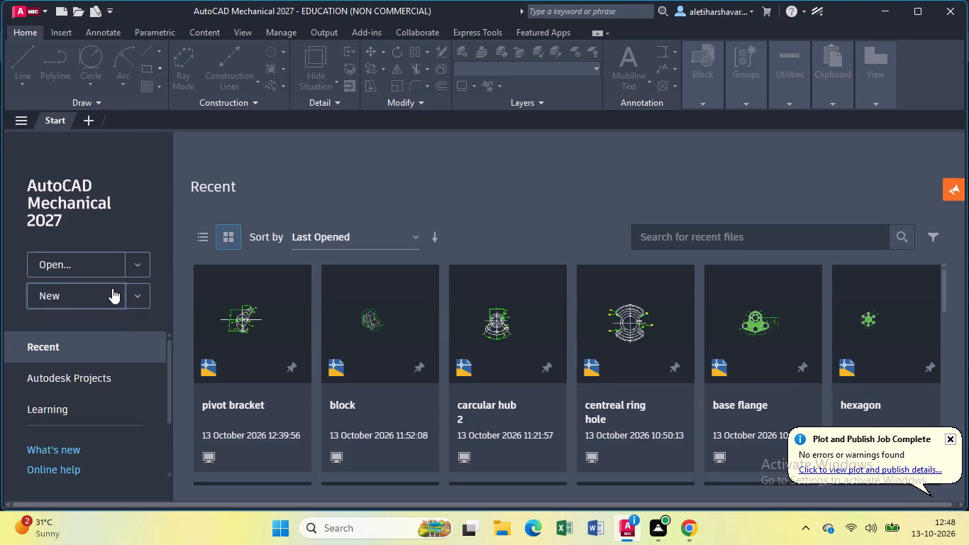
pyautogui.click(112, 288)
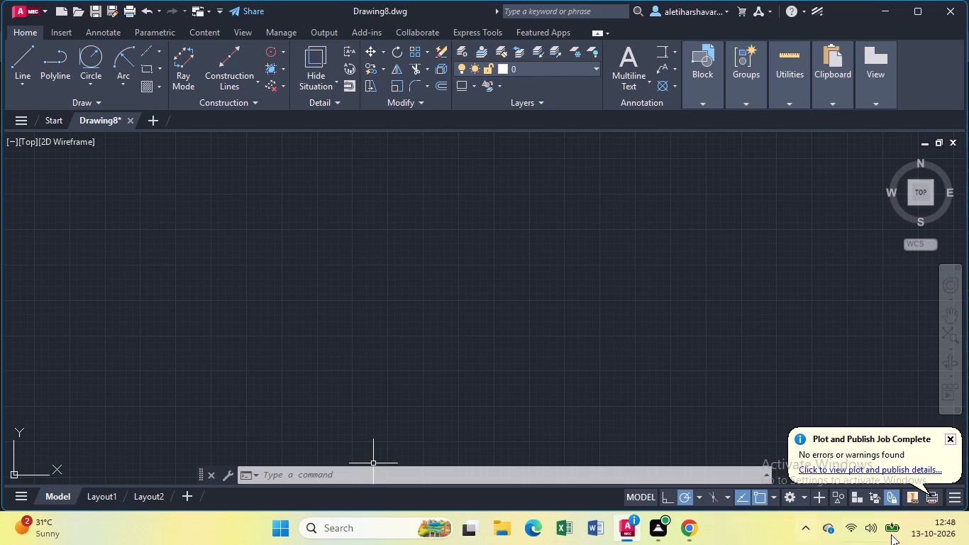
# Turn on isometric drafting with the left isoplane active.
pyautogui.click(716, 497)
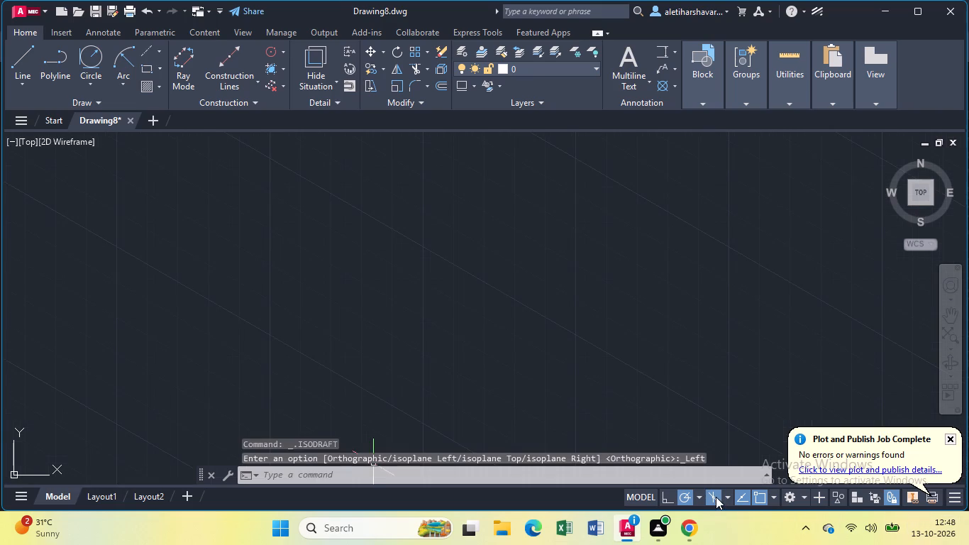
# Draw a closed isometric rectangle with lines, 35 units along the 30° axis and 23 units along the 150° axis.
pyautogui.click(18, 54)
pyautogui.click(412, 379)
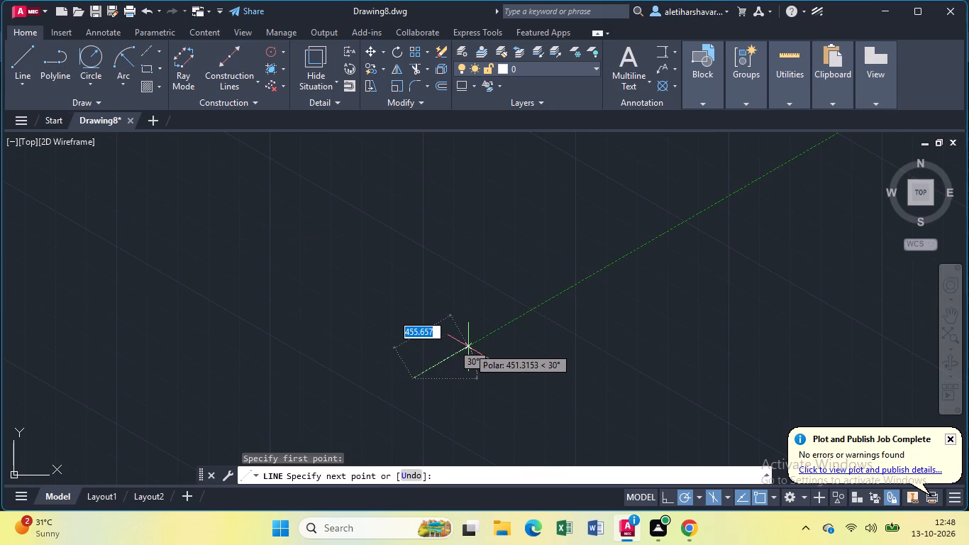
pyautogui.press('3')
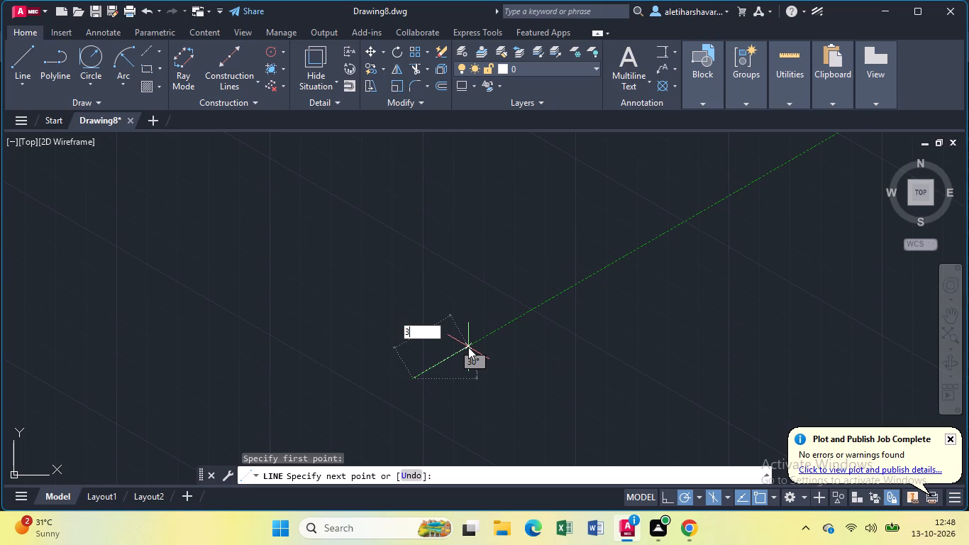
pyautogui.press('5')
pyautogui.press('Return')
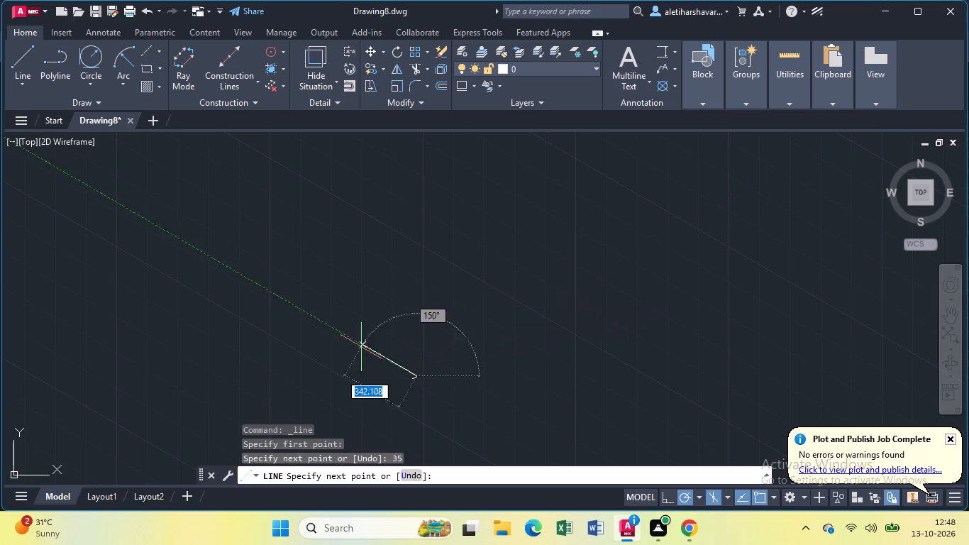
pyautogui.scroll(2, 313, 340)
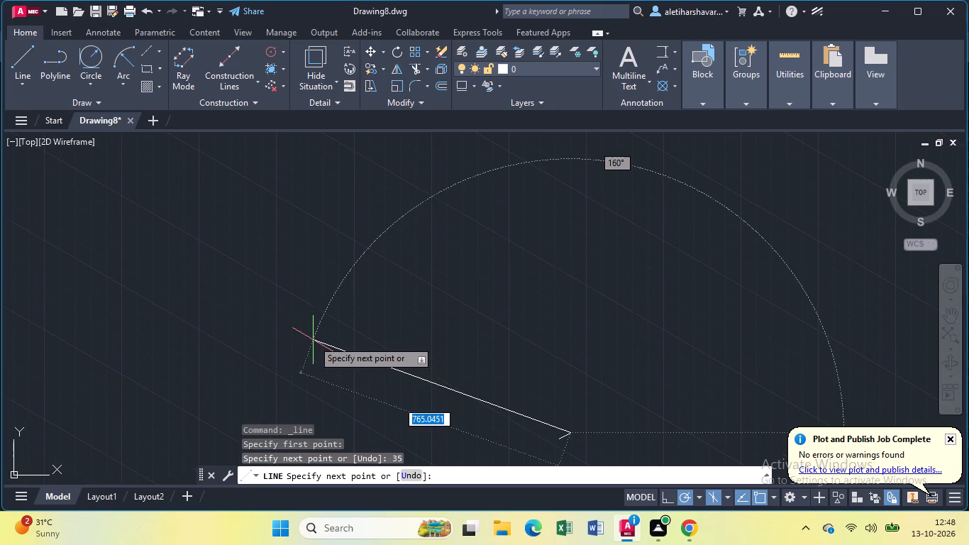
pyautogui.moveTo(565, 415); pyautogui.dragTo(454, 326, button='middle')
pyautogui.scroll(3, 454, 325)
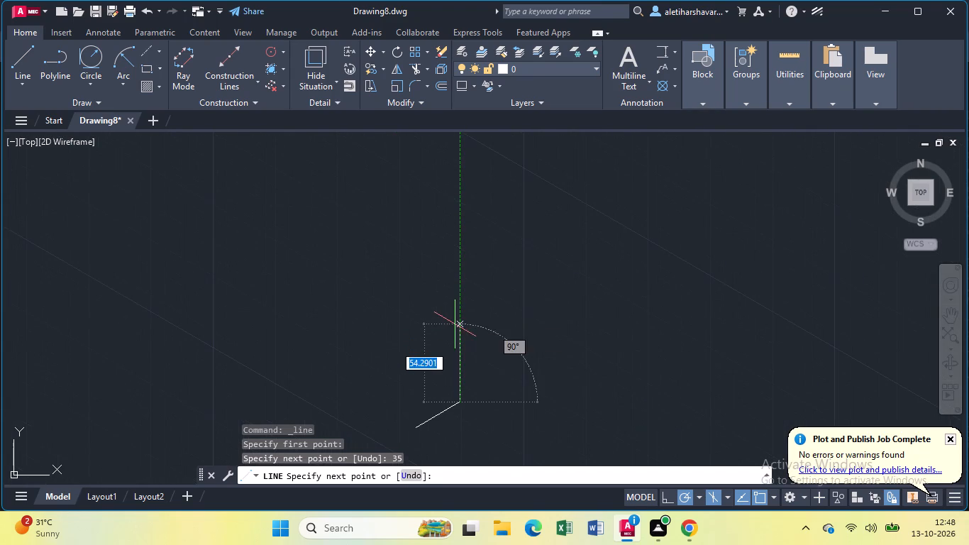
pyautogui.moveTo(460, 406); pyautogui.dragTo(489, 326, button='middle')
pyautogui.scroll(3, 487, 330)
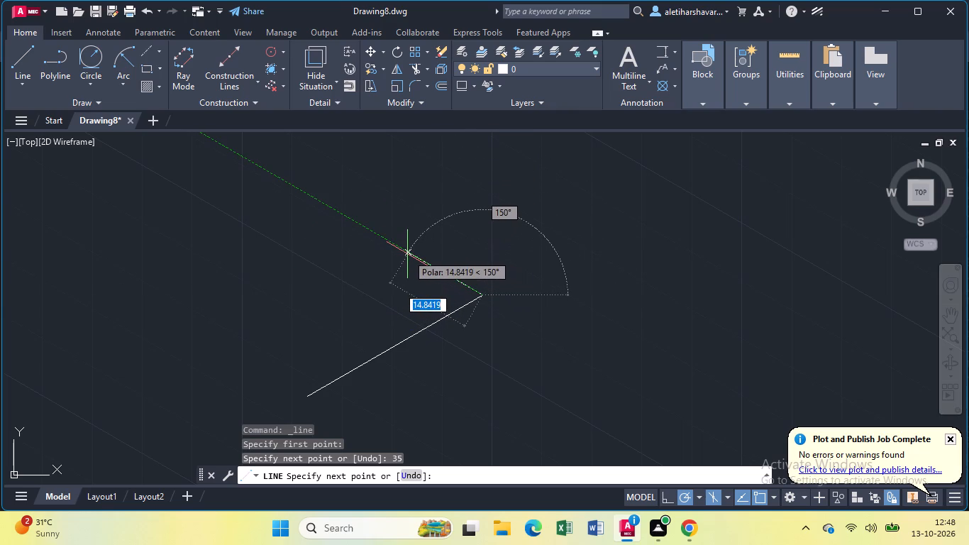
pyautogui.write('23')
pyautogui.press('Return')
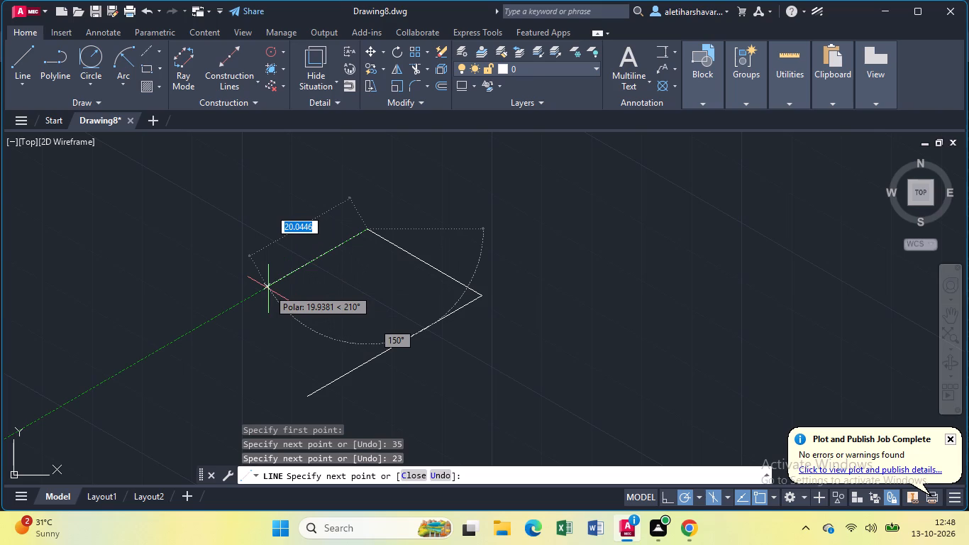
pyautogui.write('35')
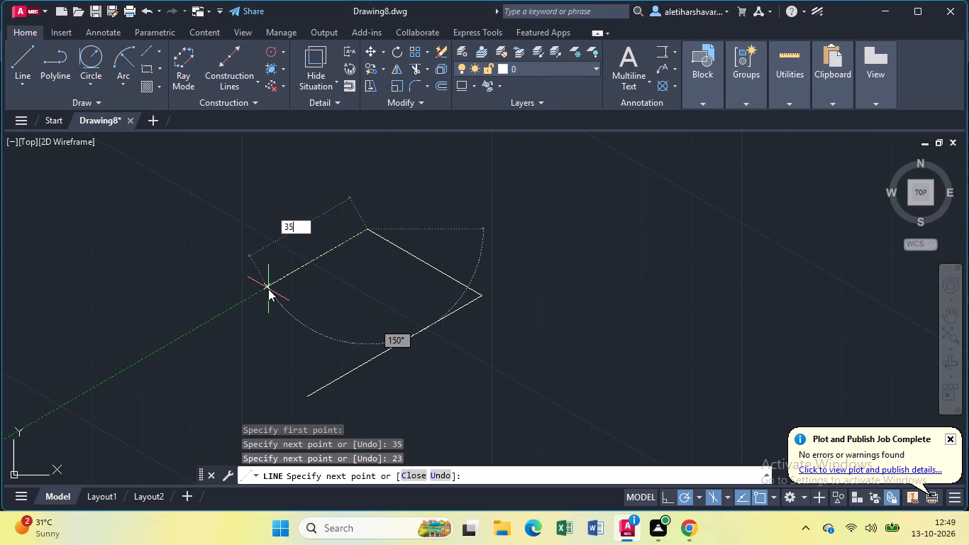
pyautogui.press('Return')
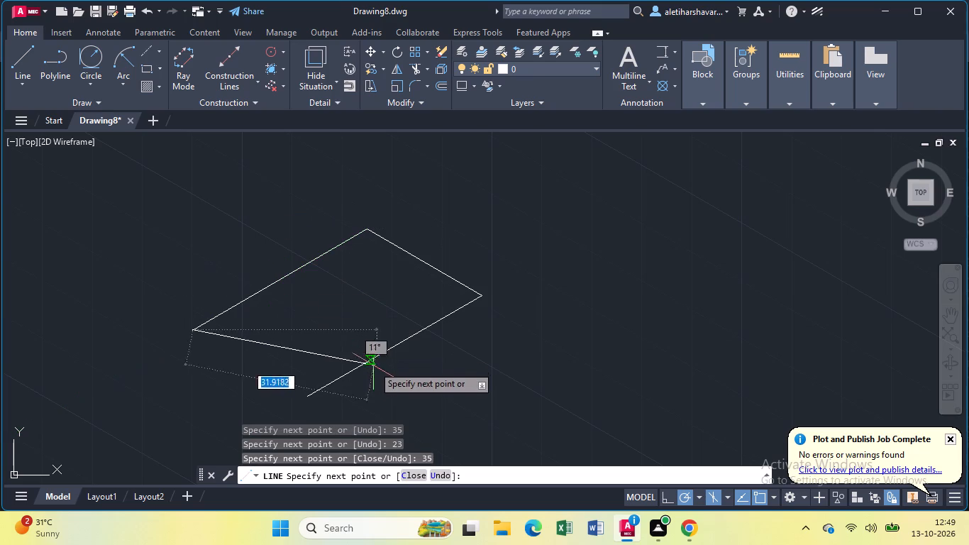
pyautogui.click(309, 392)
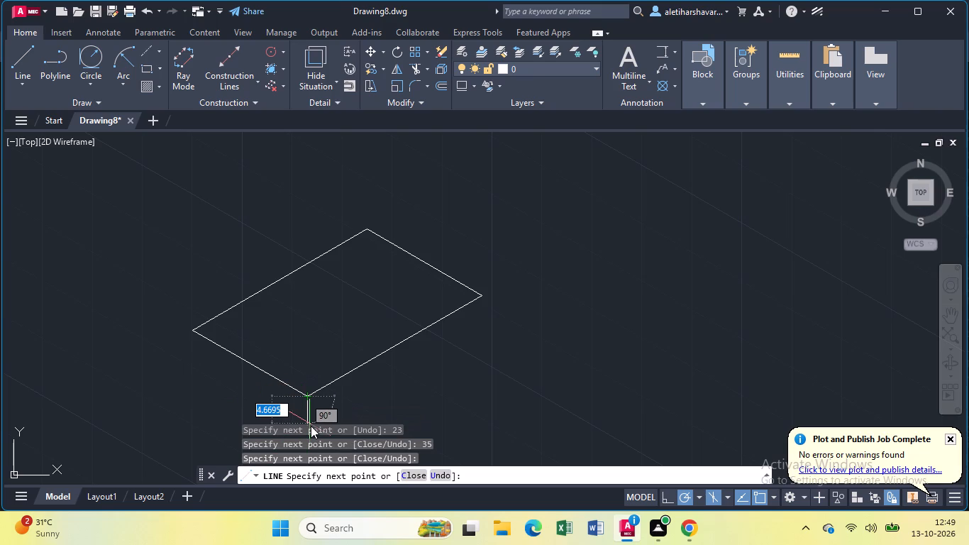
# Continue with a 10-unit line straight down from the rectangle's lowest corner.
pyautogui.write('10')
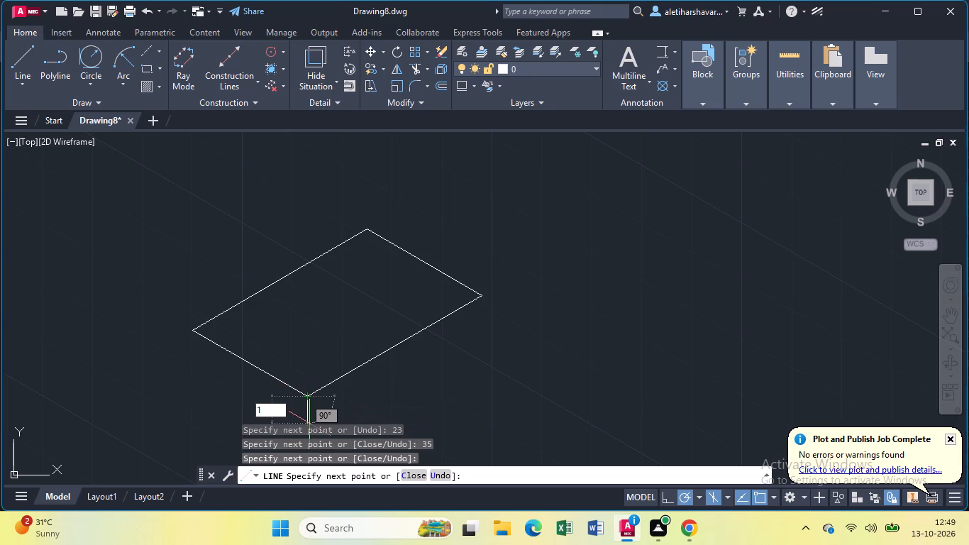
pyautogui.press('Return')
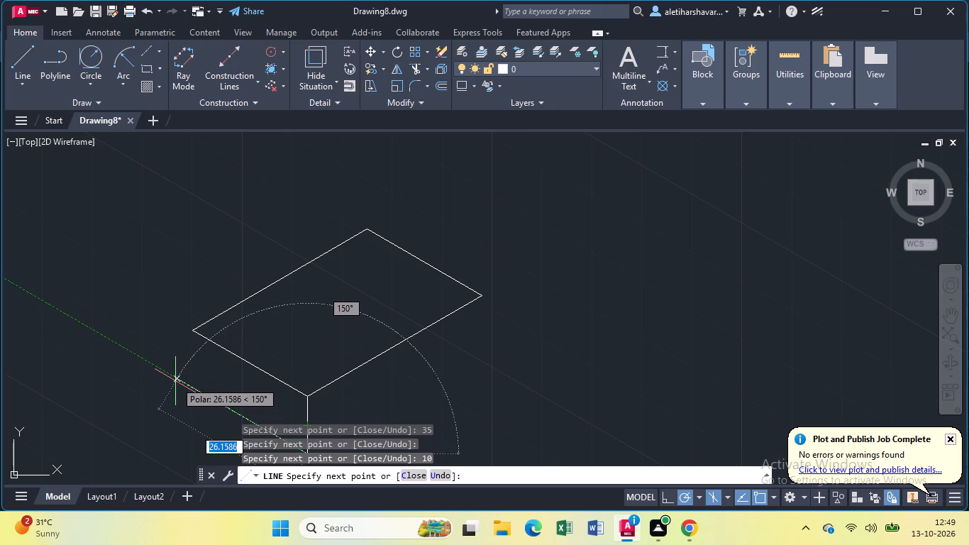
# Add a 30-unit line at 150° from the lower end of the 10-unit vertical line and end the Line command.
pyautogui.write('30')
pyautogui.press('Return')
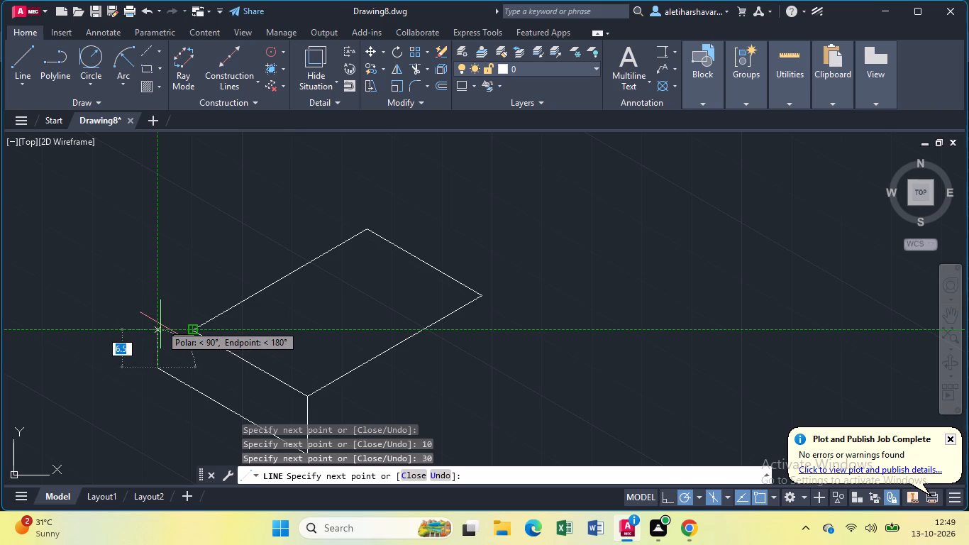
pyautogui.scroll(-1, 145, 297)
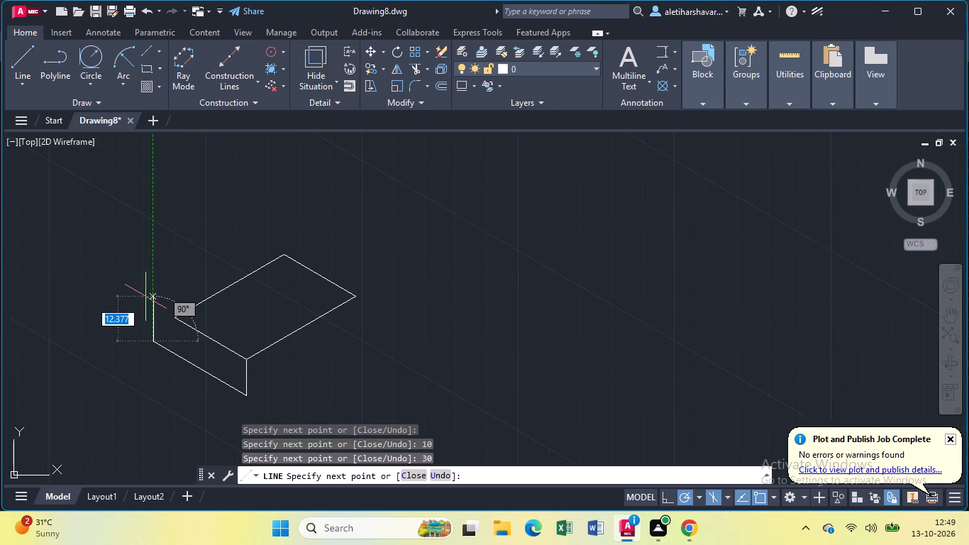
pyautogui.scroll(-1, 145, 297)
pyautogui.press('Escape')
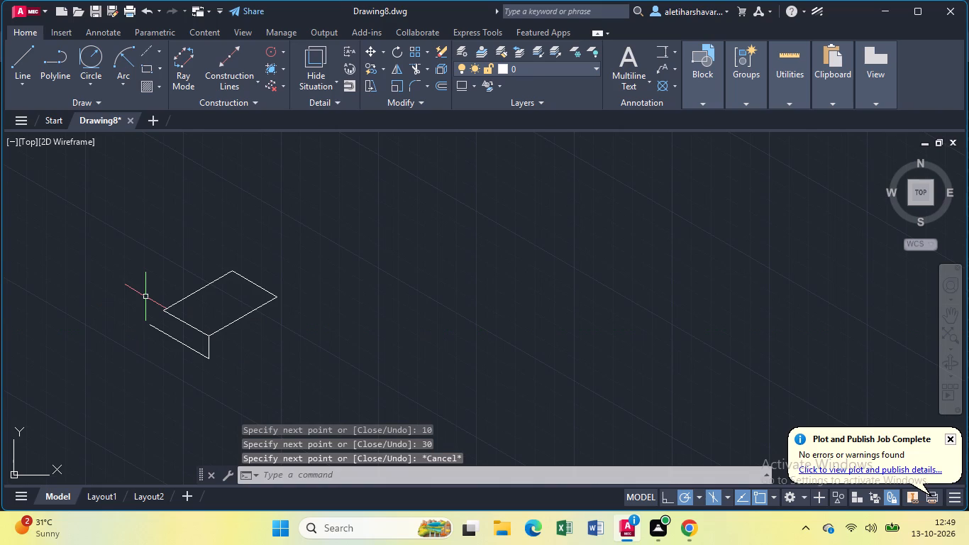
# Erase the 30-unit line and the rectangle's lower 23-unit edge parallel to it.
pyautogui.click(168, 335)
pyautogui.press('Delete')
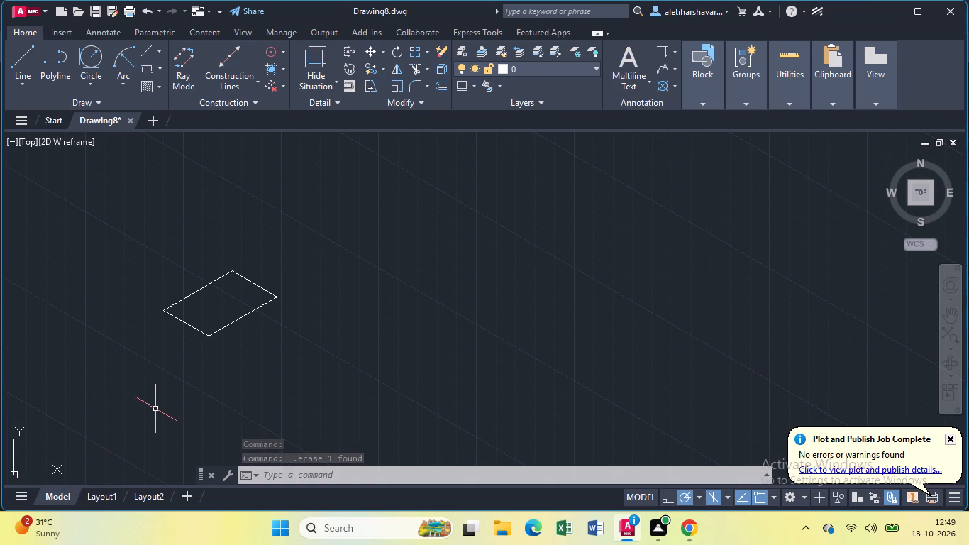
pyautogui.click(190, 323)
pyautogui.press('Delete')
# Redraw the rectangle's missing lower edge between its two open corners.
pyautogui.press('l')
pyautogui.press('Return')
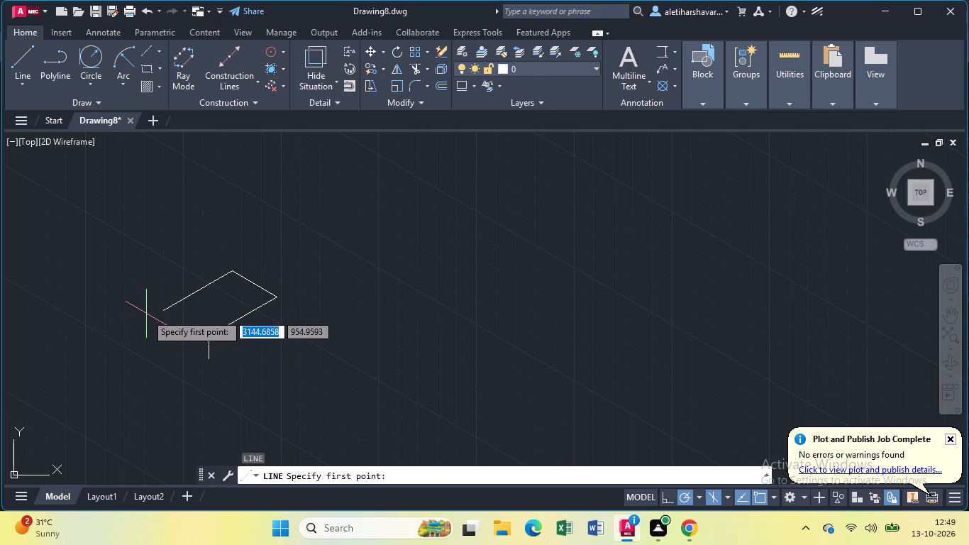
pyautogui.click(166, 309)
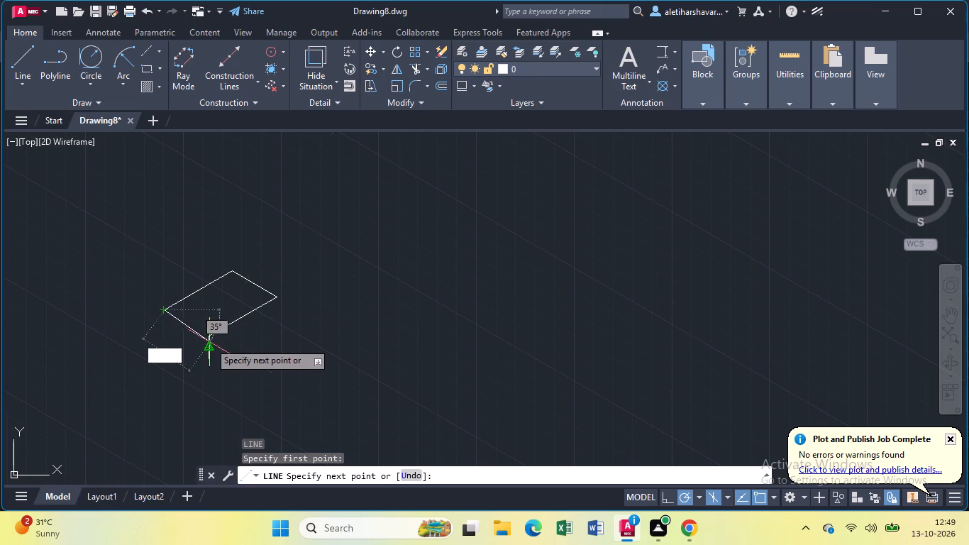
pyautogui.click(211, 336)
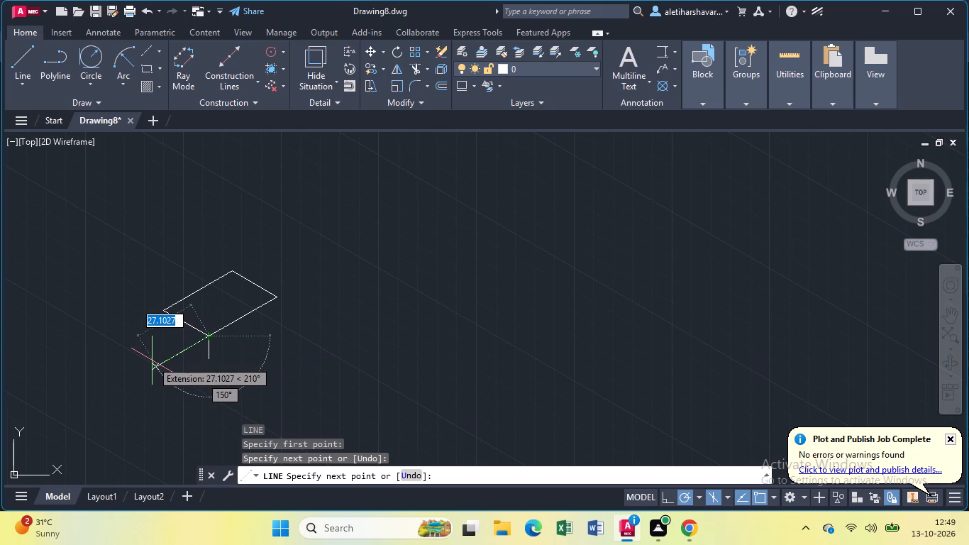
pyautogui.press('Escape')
# From the lower end of the 10-unit vertical, draw a line 30 units at 150°, 55 units up and another 30 units up.
pyautogui.press('l')
pyautogui.press('Return')
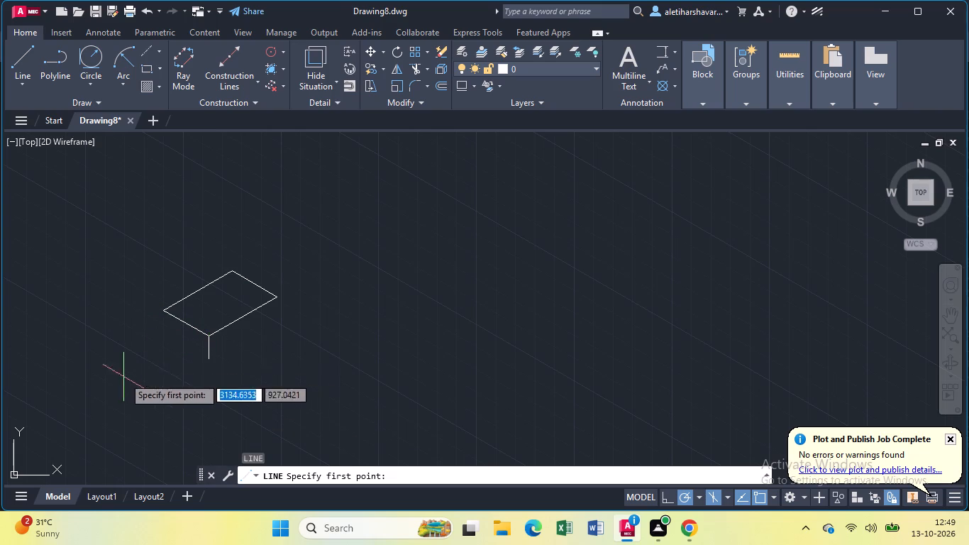
pyautogui.click(209, 363)
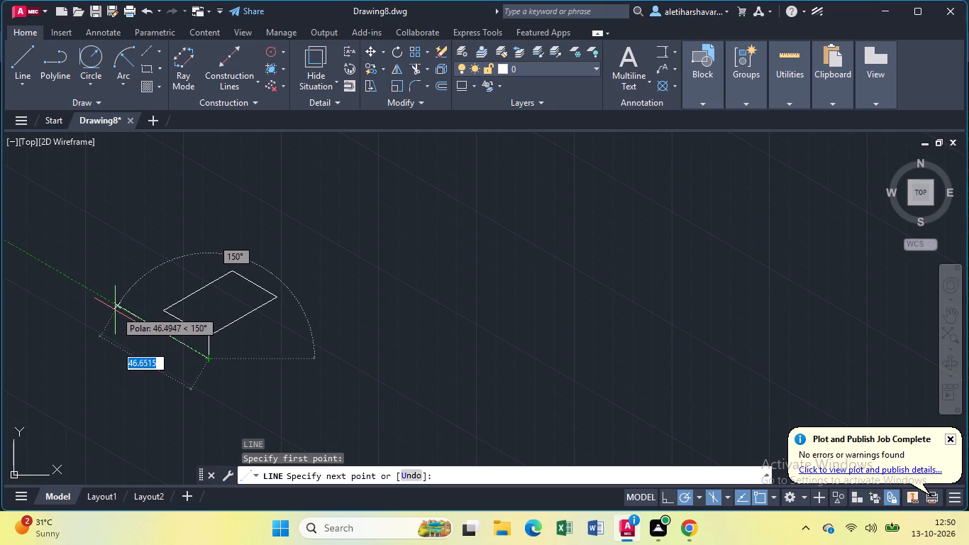
pyautogui.write('30')
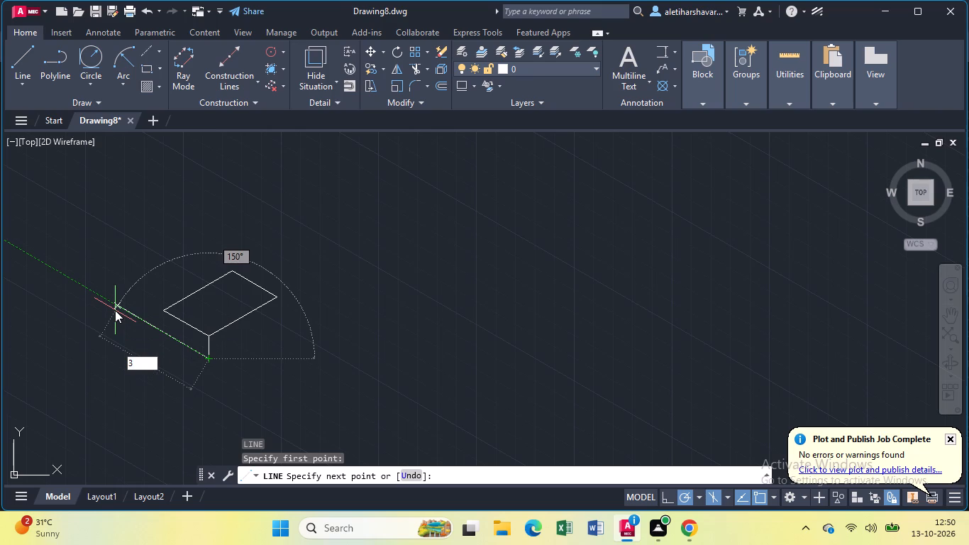
pyautogui.press('Return')
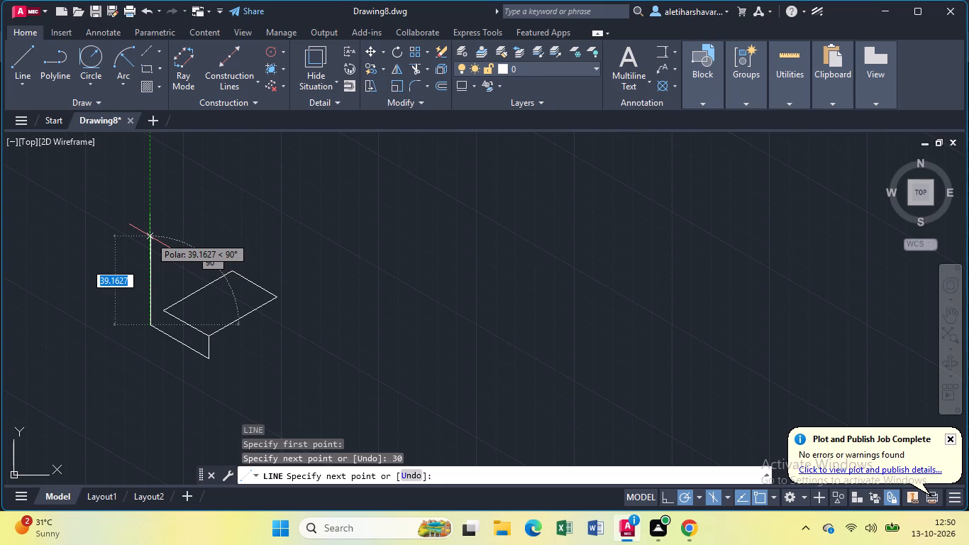
pyautogui.write('55')
pyautogui.press('Return')
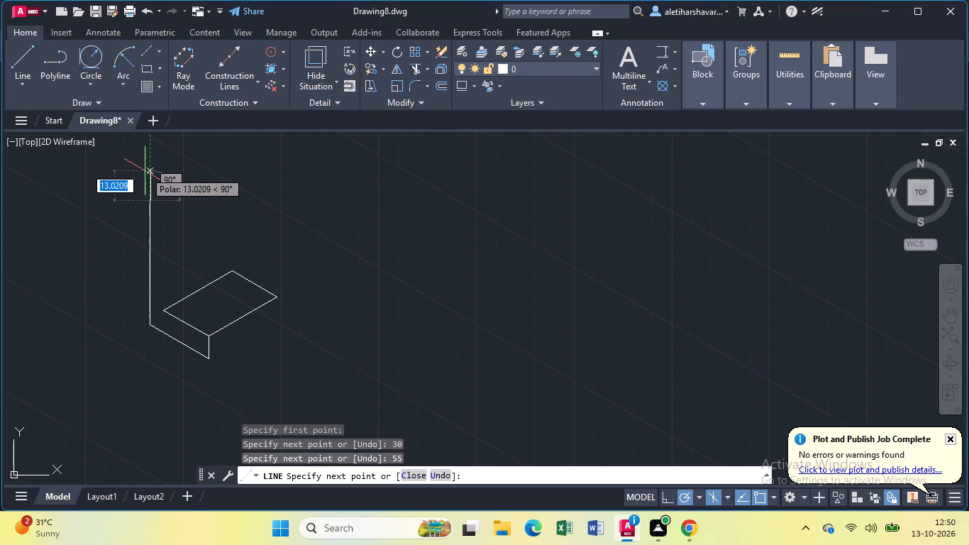
pyautogui.press('3')
pyautogui.press('0')
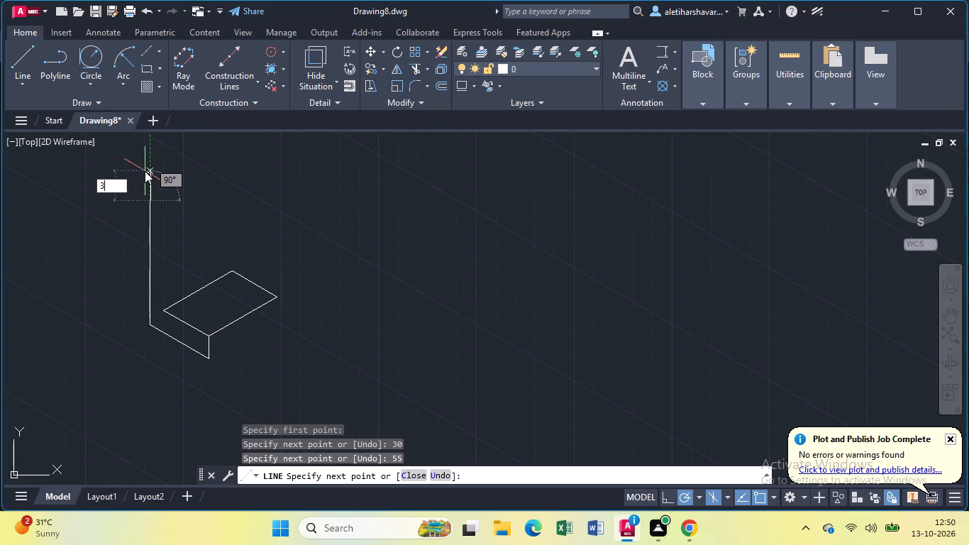
pyautogui.press('Return')
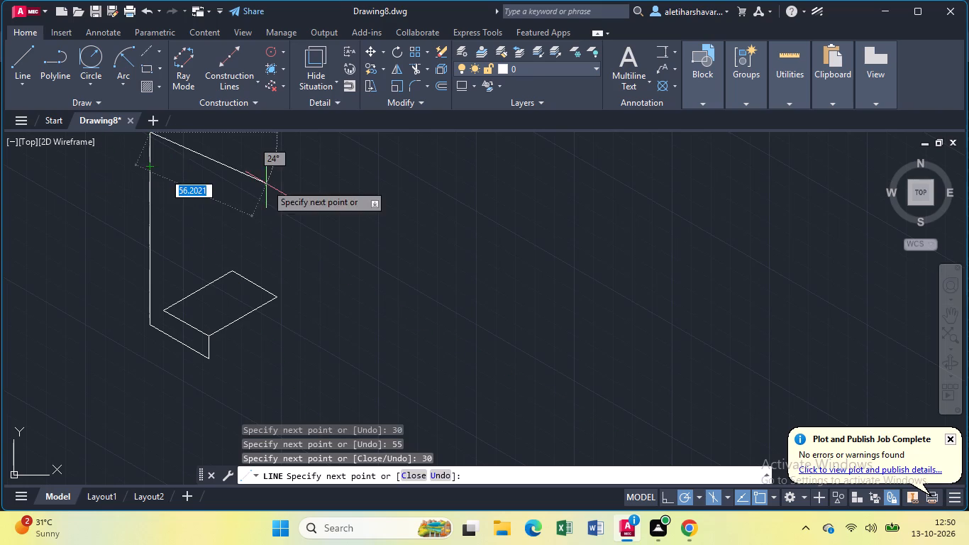
# Complete the upright's top face with lines 35 units at 30°, 13 at 330°, 35 at 210°, closing at its starting corner.
pyautogui.moveTo(258, 167); pyautogui.dragTo(258, 248, button='middle')
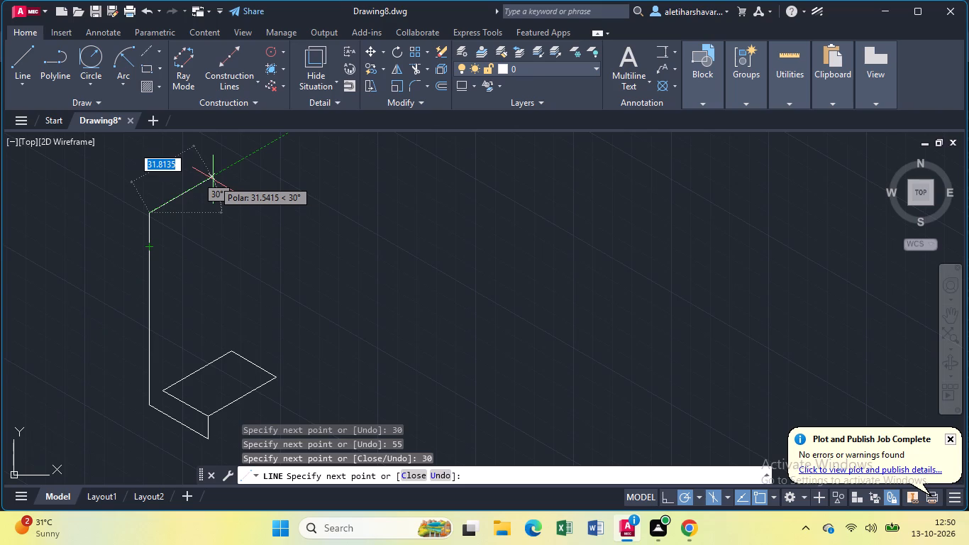
pyautogui.press('3')
pyautogui.press('5')
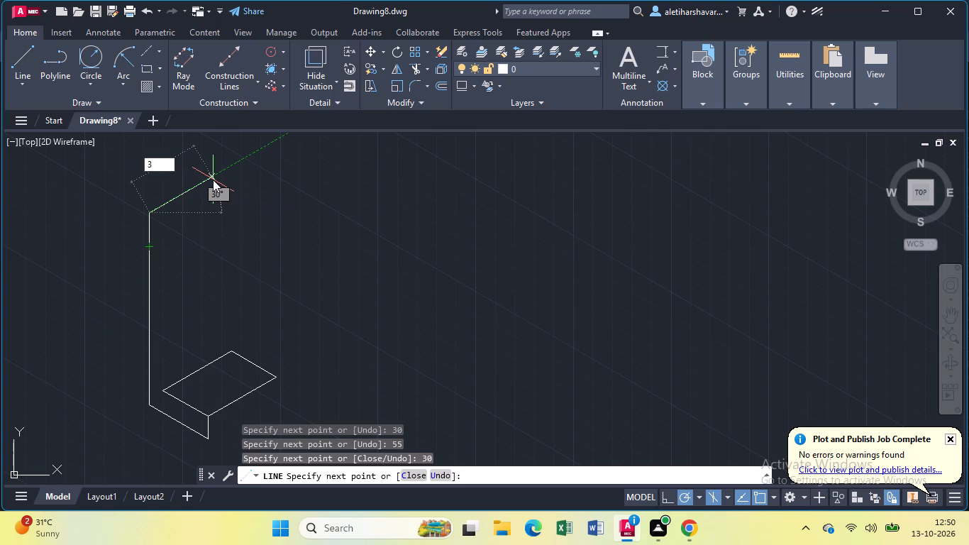
pyautogui.press('Return')
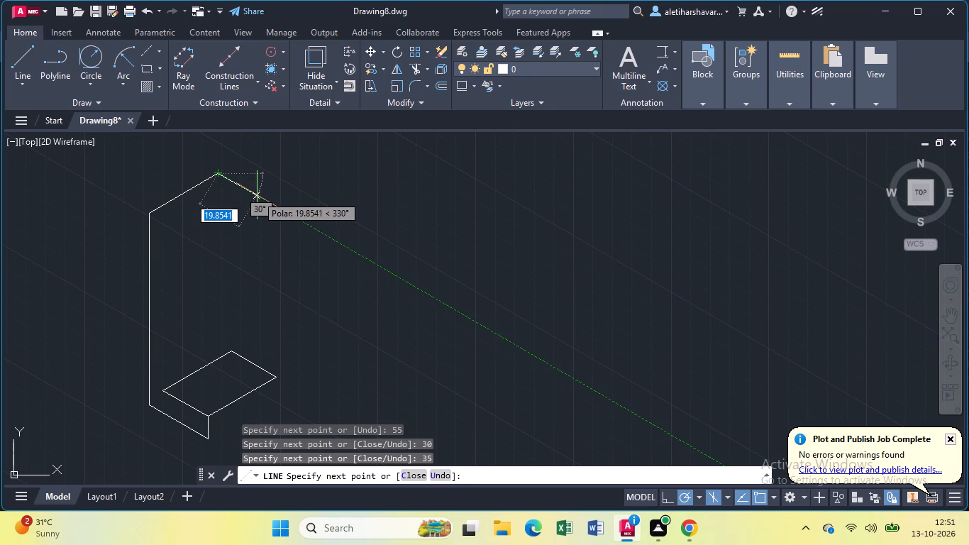
pyautogui.write('13')
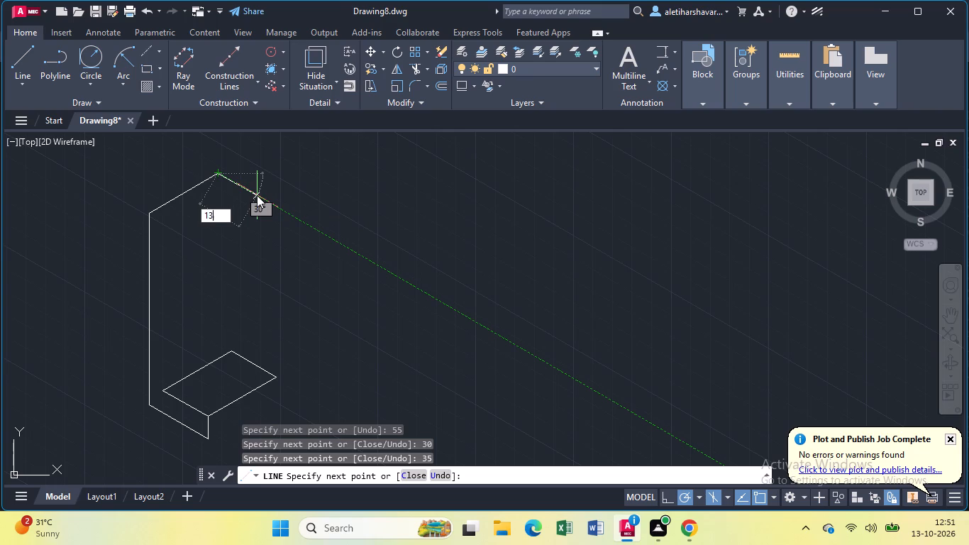
pyautogui.press('Return')
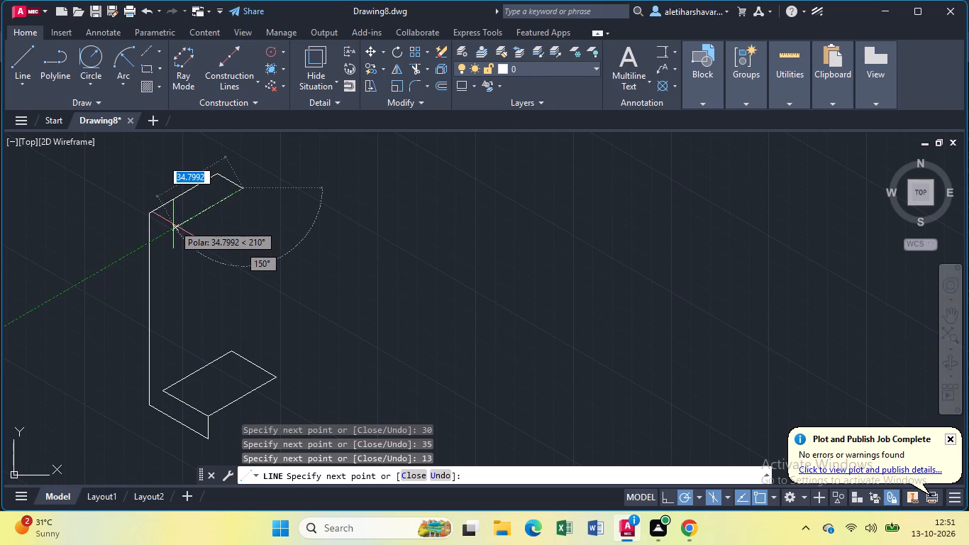
pyautogui.press('3')
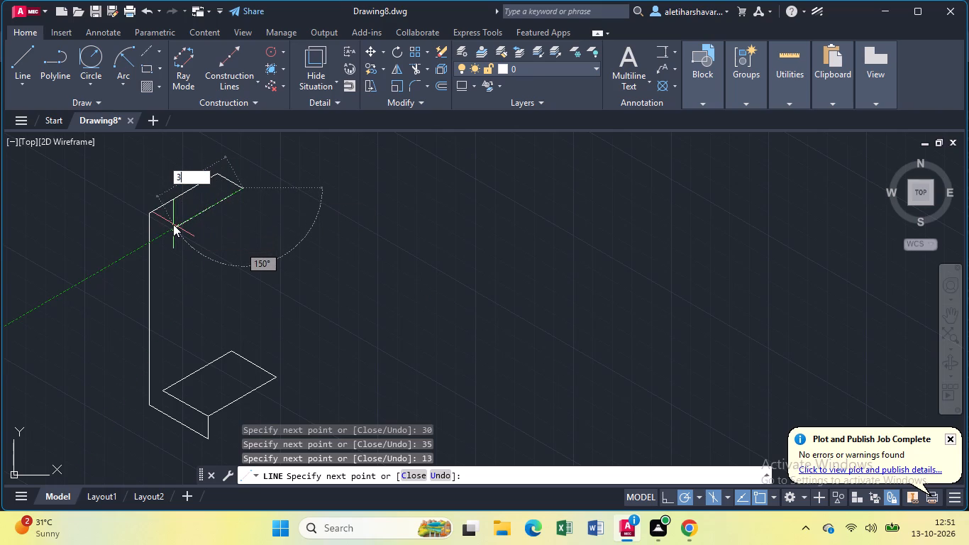
pyautogui.press('5')
pyautogui.press('Return')
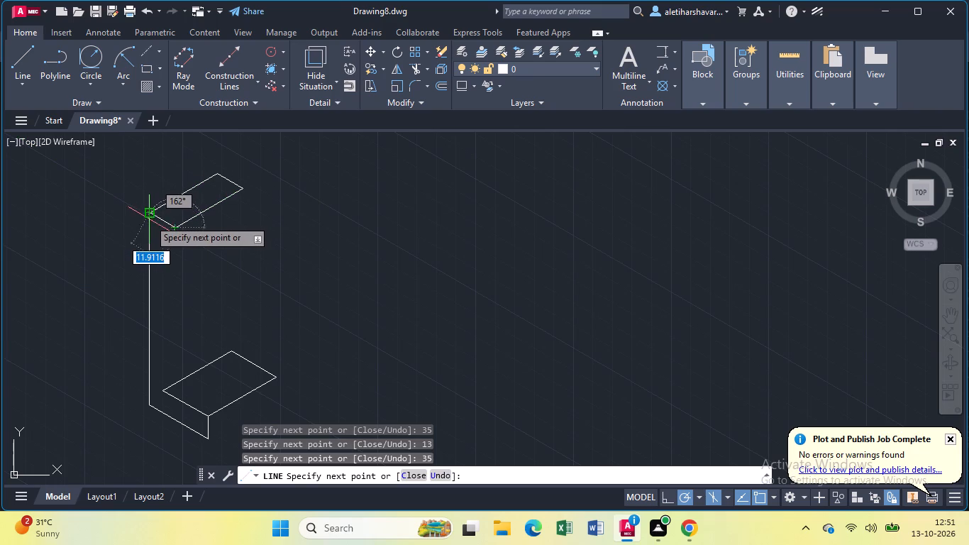
pyautogui.click(150, 214)
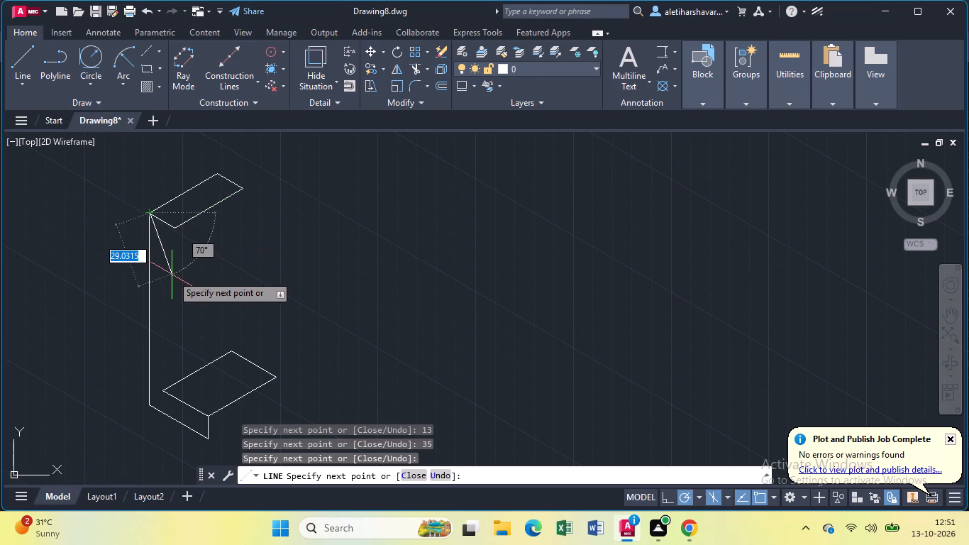
pyautogui.press('Escape')
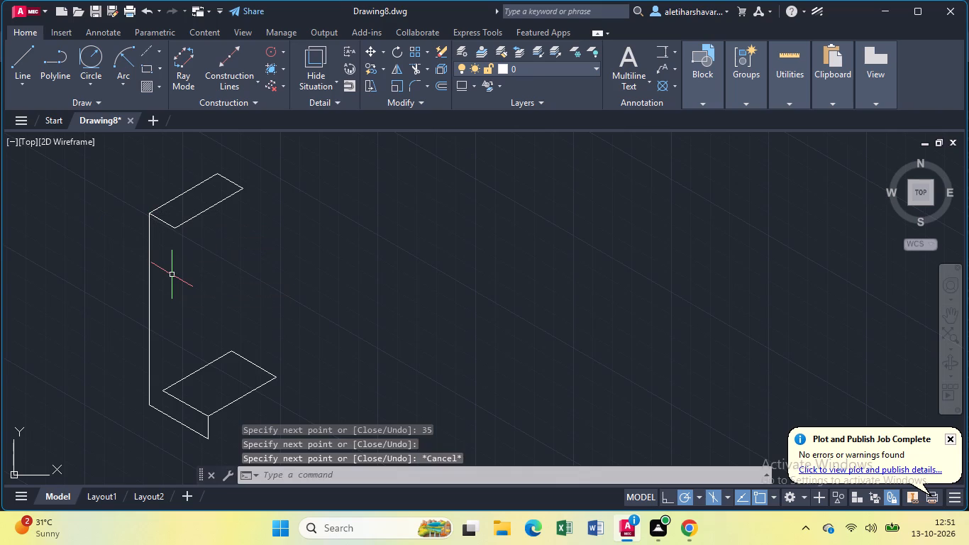
# Draw a 20-unit line straight down from the top face's front corner.
pyautogui.press('l')
pyautogui.press('Return')
pyautogui.click(170, 229)
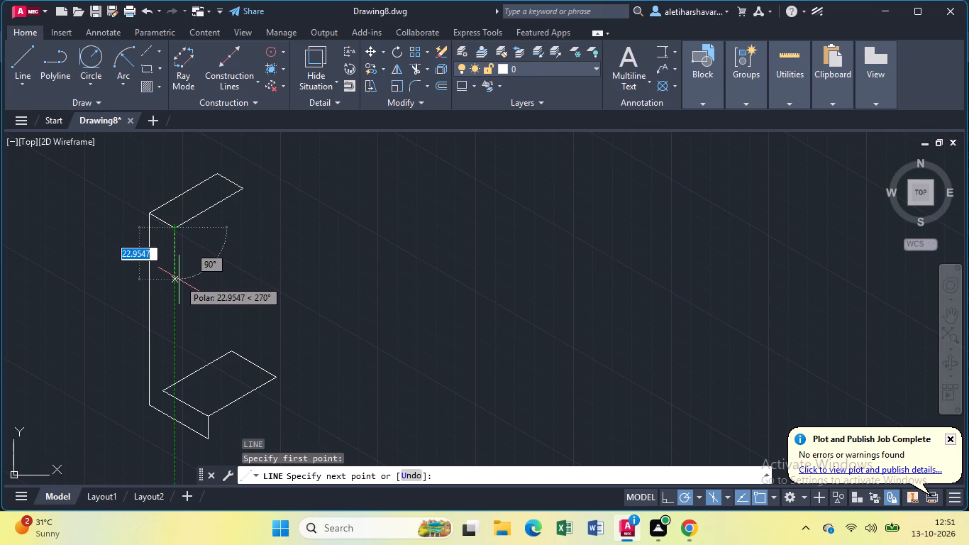
pyautogui.press('3')
pyautogui.press('BackSpace')
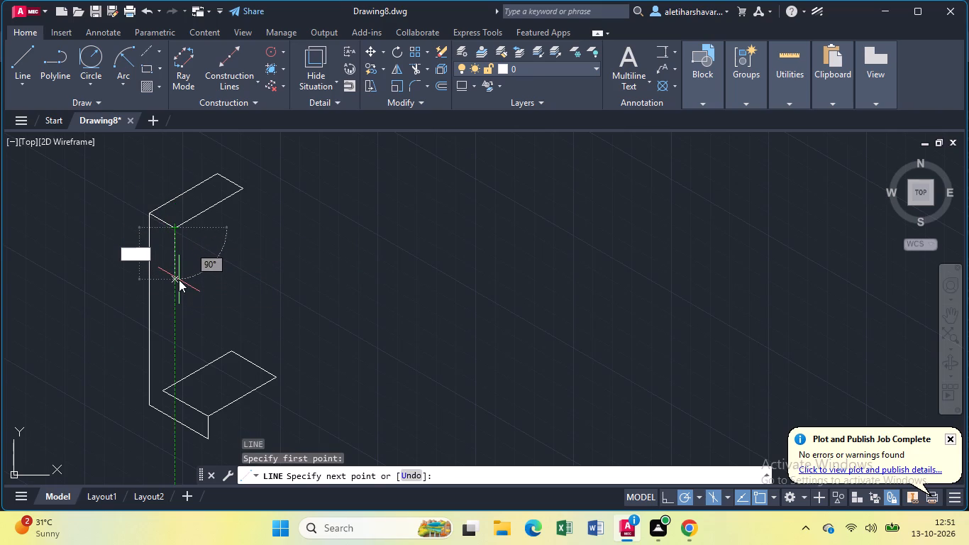
pyautogui.write('20')
pyautogui.press('Return')
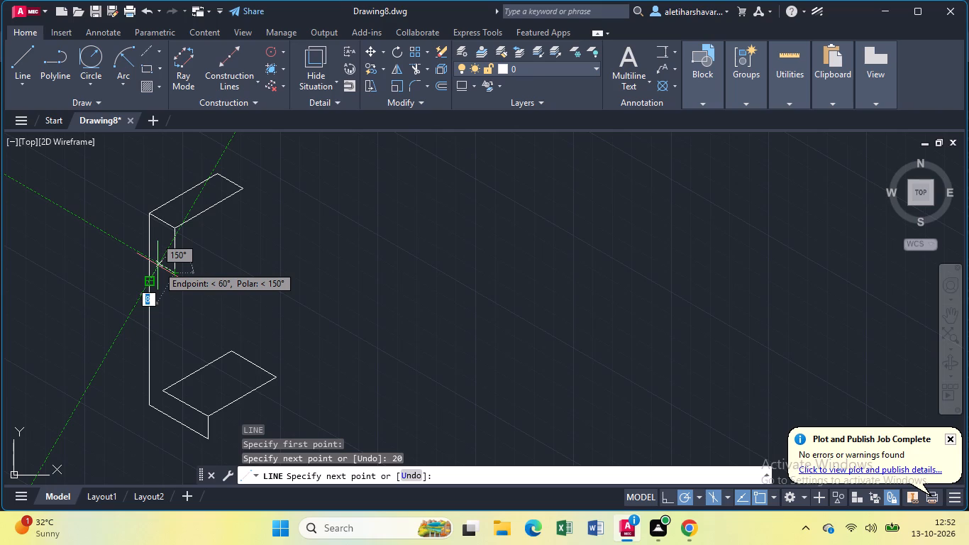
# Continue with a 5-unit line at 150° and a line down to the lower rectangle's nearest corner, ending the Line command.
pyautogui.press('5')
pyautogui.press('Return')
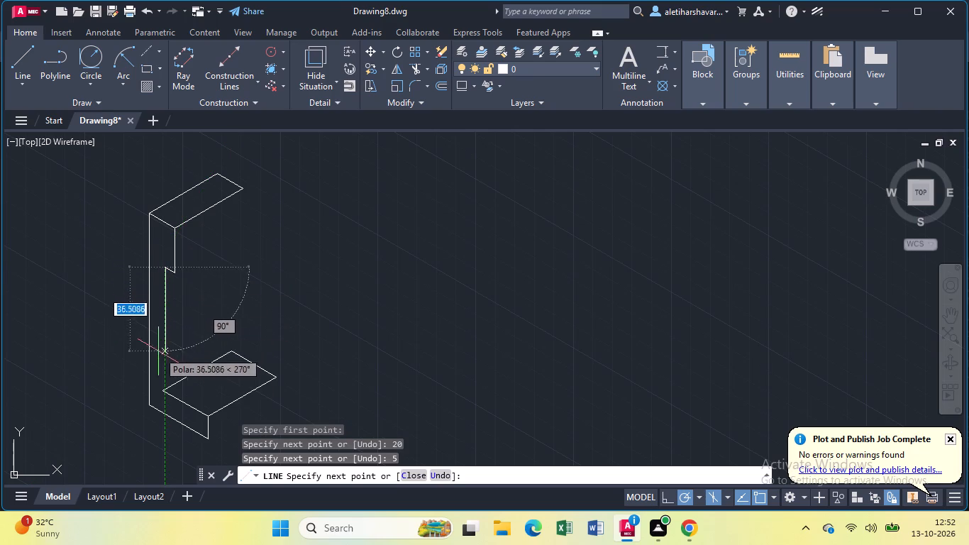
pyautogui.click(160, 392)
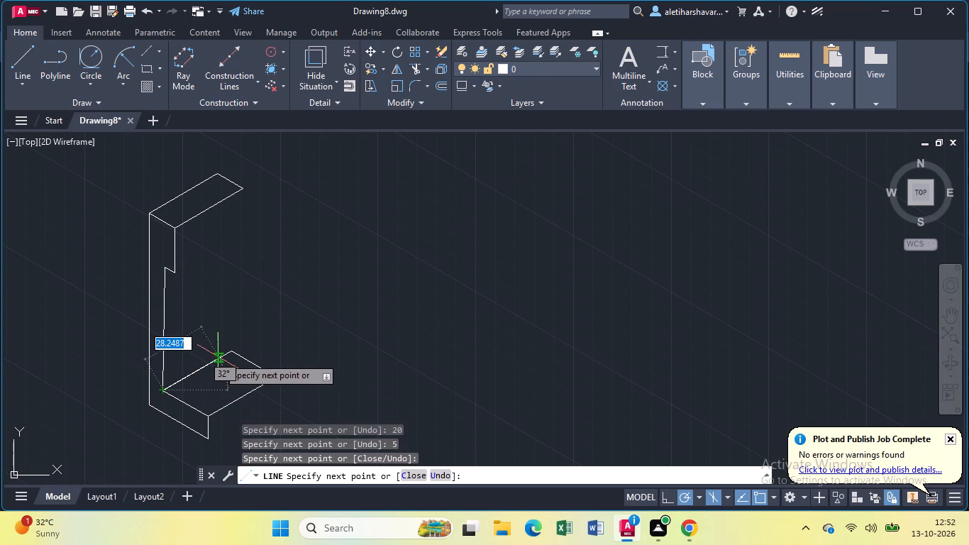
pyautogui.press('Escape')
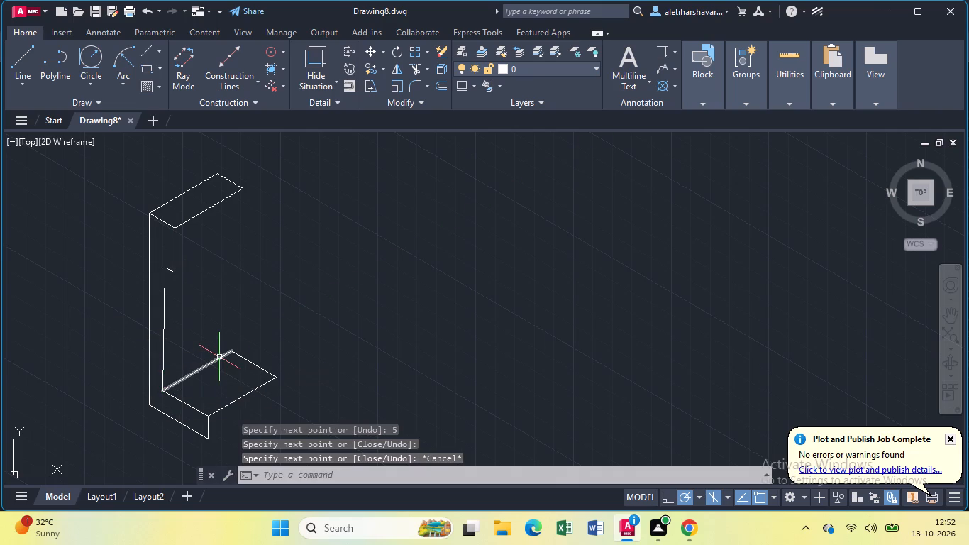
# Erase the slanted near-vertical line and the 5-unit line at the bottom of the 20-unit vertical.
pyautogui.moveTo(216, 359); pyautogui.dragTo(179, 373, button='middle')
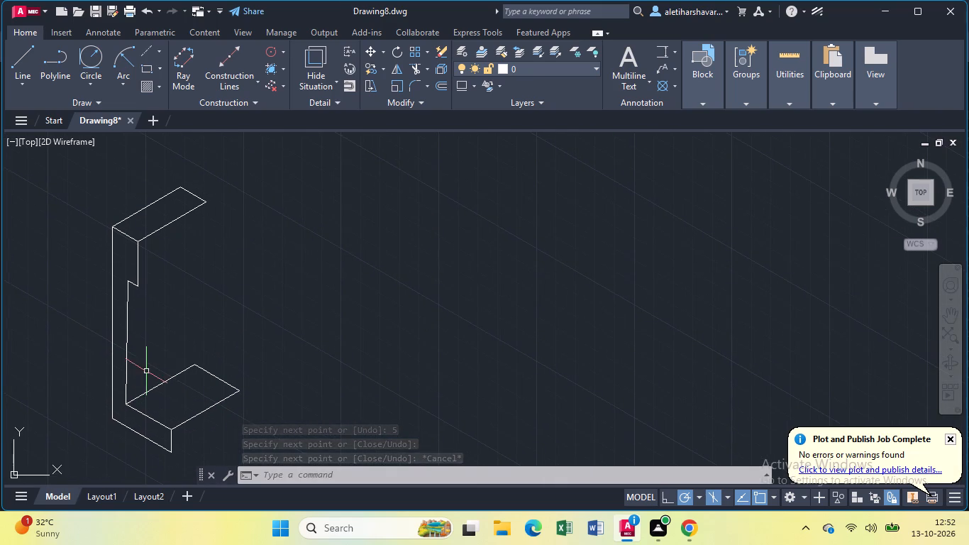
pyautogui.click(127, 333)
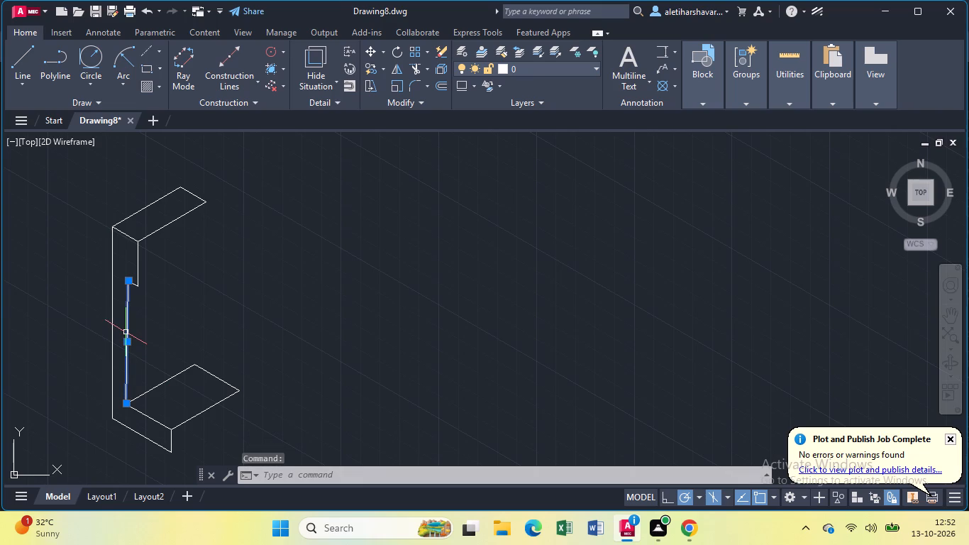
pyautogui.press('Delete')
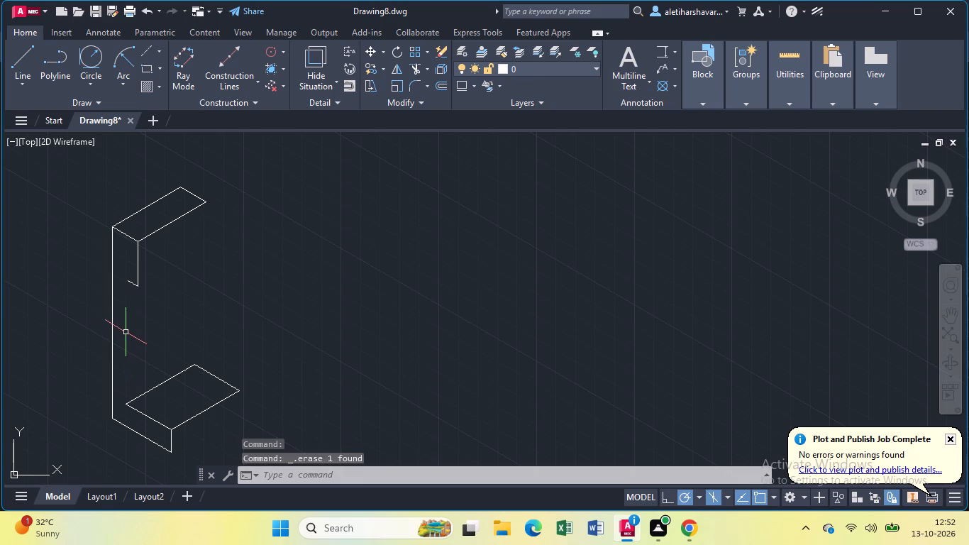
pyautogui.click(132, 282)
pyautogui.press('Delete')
# From the lower rectangle's corner nearest the upright, draw a line 55 units up and connect it to the 20-unit vertical's lower end.
pyautogui.press('l')
pyautogui.press('Return')
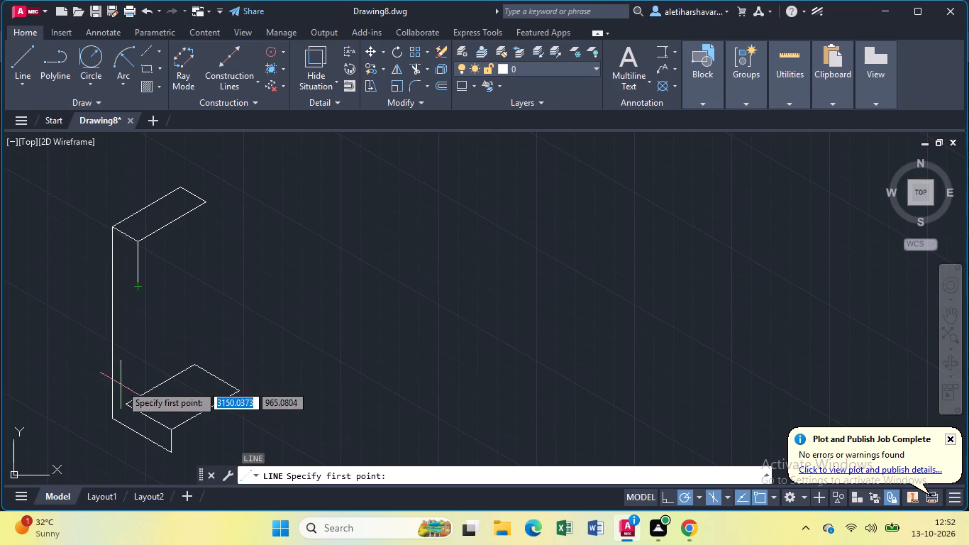
pyautogui.click(121, 400)
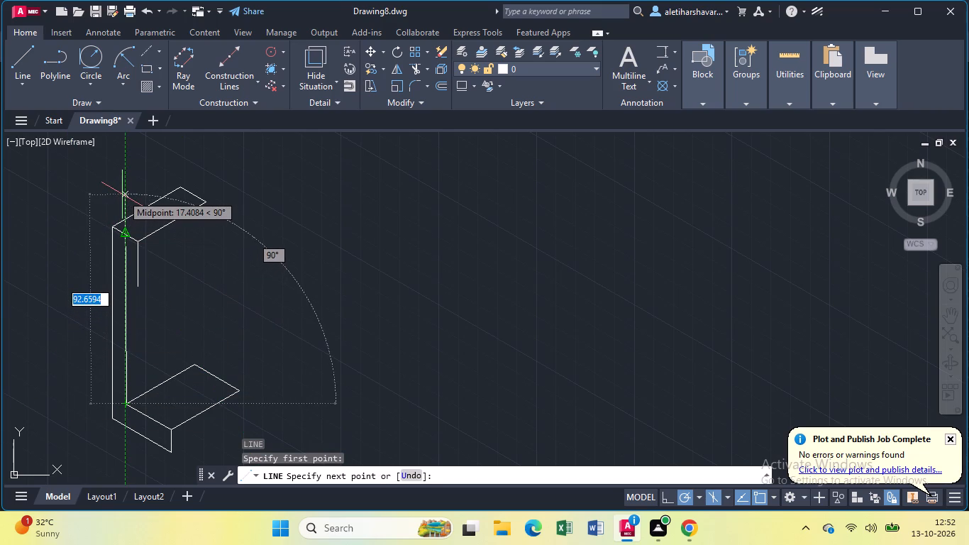
pyautogui.write('55')
pyautogui.press('Return')
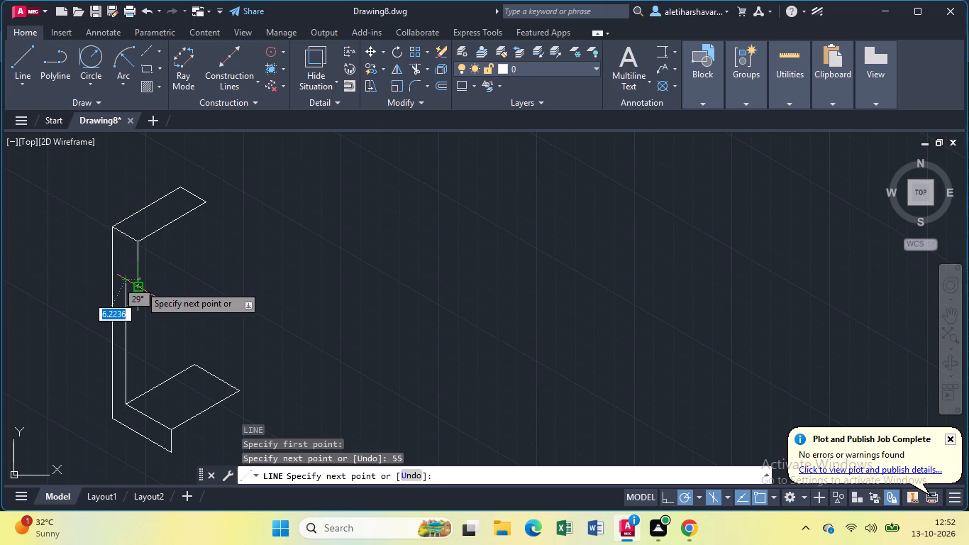
pyautogui.click(139, 285)
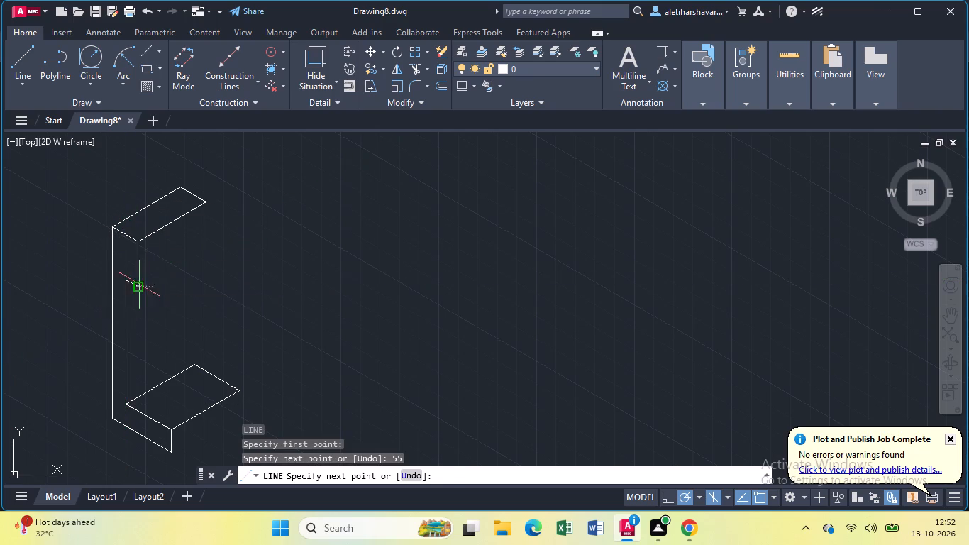
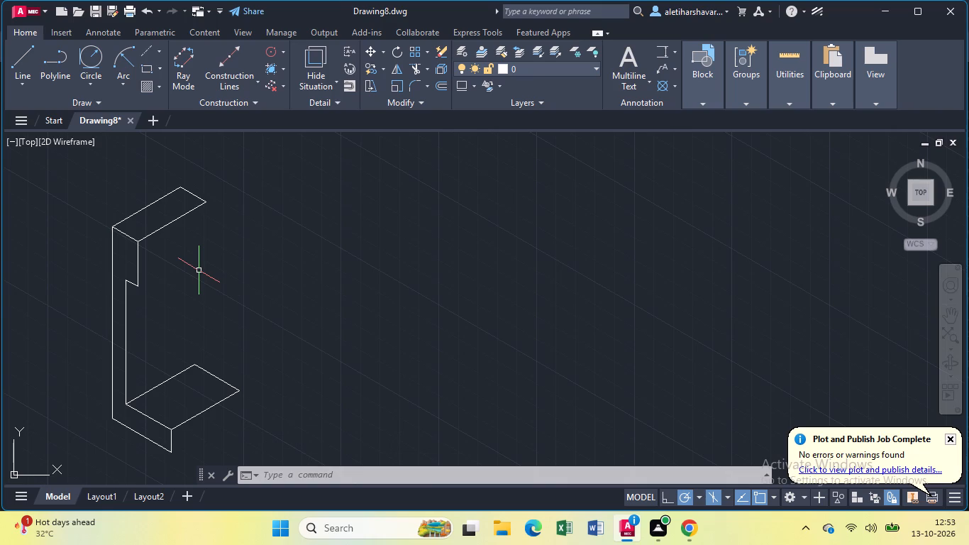
# From the upper 20-unit vertical's lower end, draw a 35-unit line at 30° and close it up to the top face's free corner.
pyautogui.press('l')
pyautogui.press('Return')
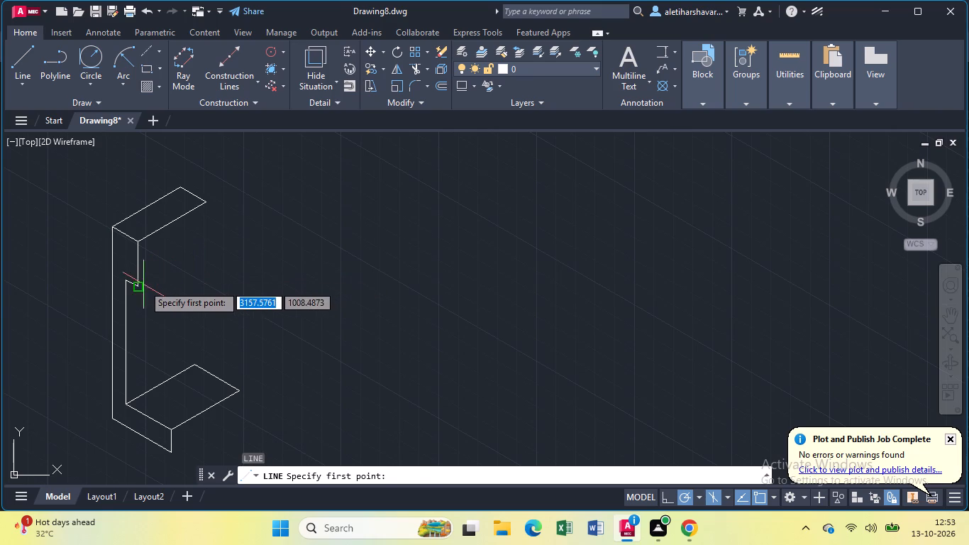
pyautogui.click(136, 286)
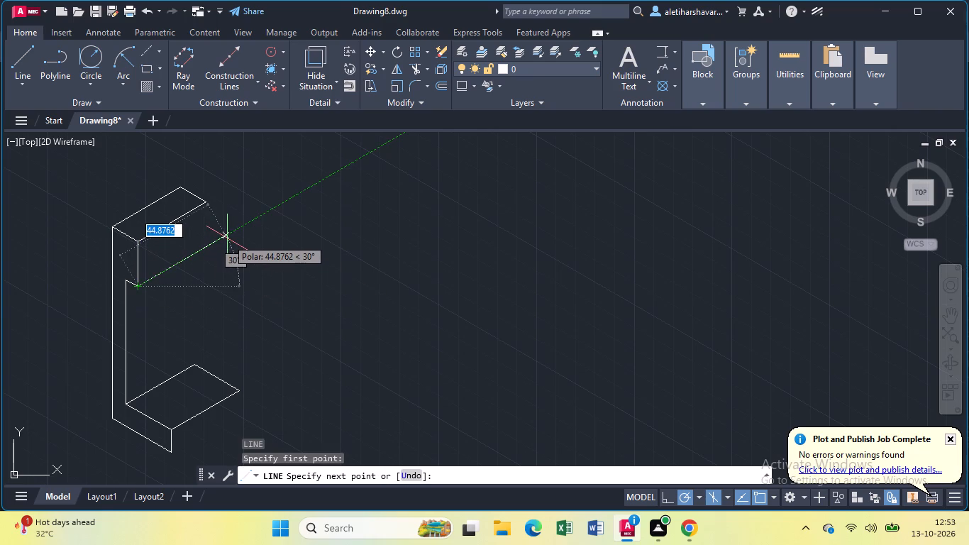
pyautogui.write('35')
pyautogui.press('Return')
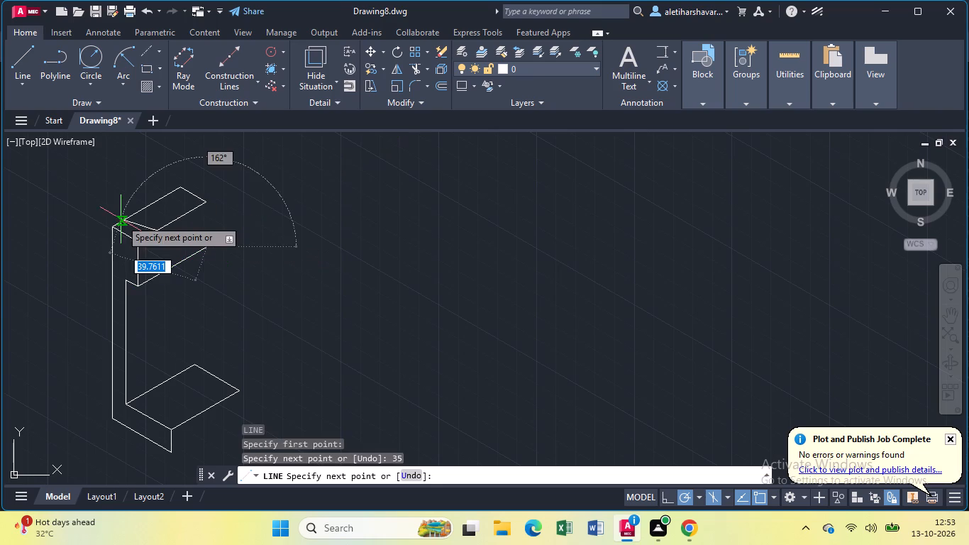
pyautogui.click(204, 197)
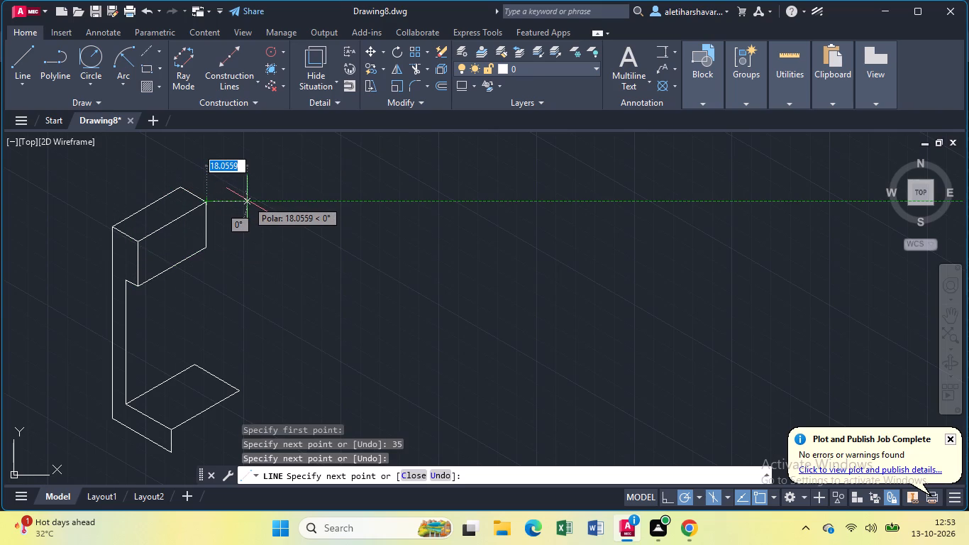
pyautogui.press('Escape')
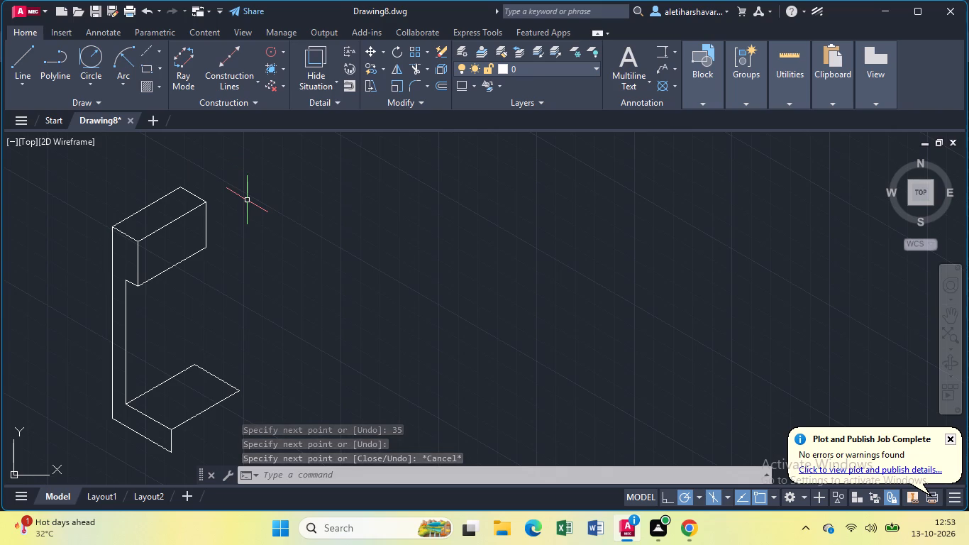
# From the base's lowest front corner, draw a 35-unit line at 30° and connect it up to the lower rectangle's outer corner.
pyautogui.press('l')
pyautogui.press('Return')
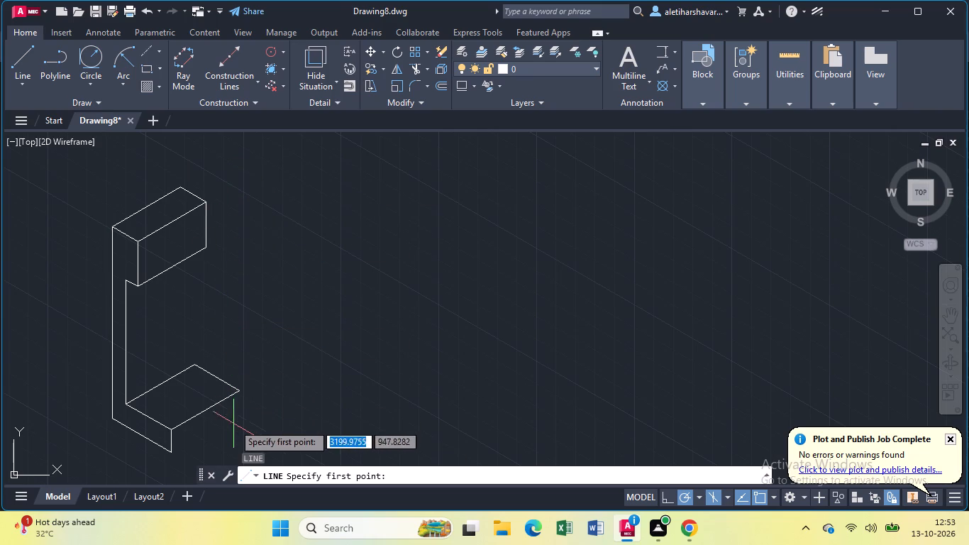
pyautogui.click(167, 451)
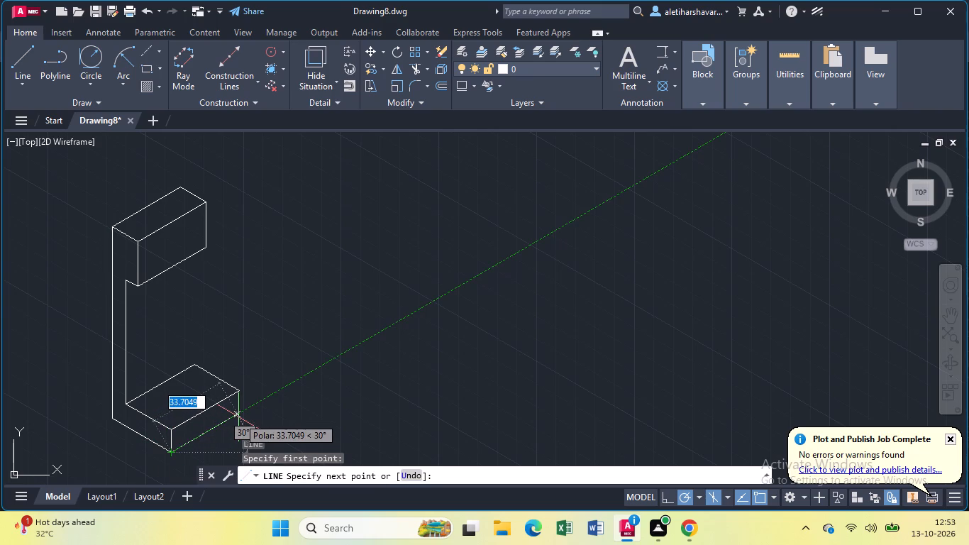
pyautogui.write('35')
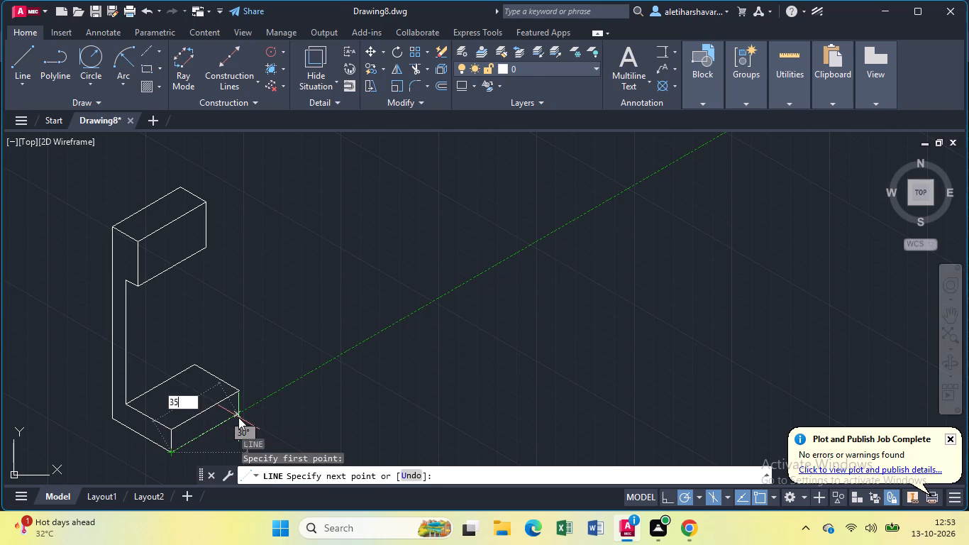
pyautogui.press('Return')
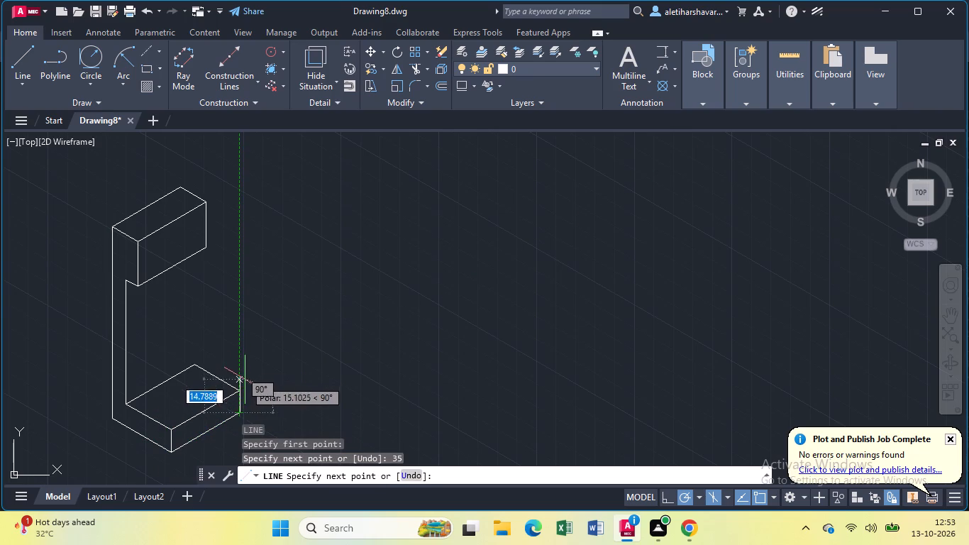
pyautogui.click(243, 389)
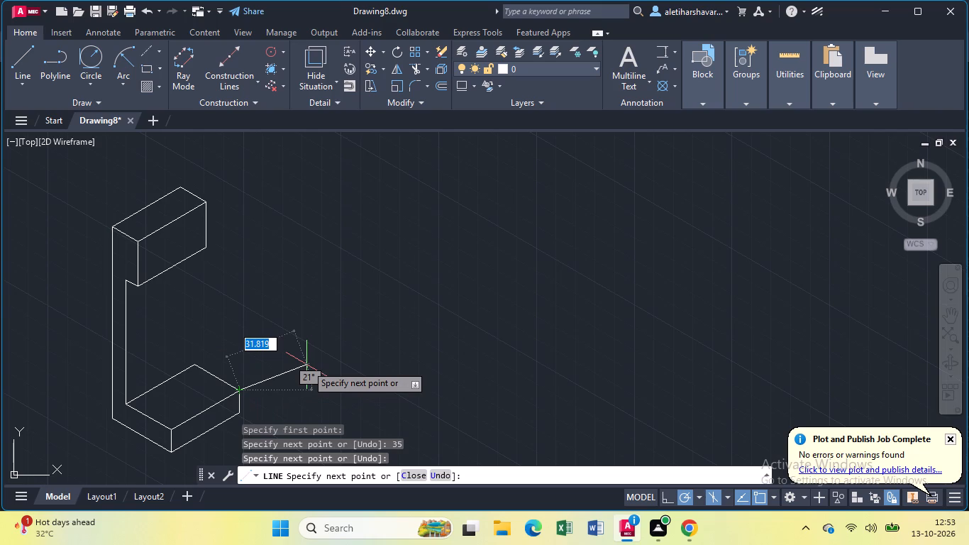
pyautogui.press('Escape')
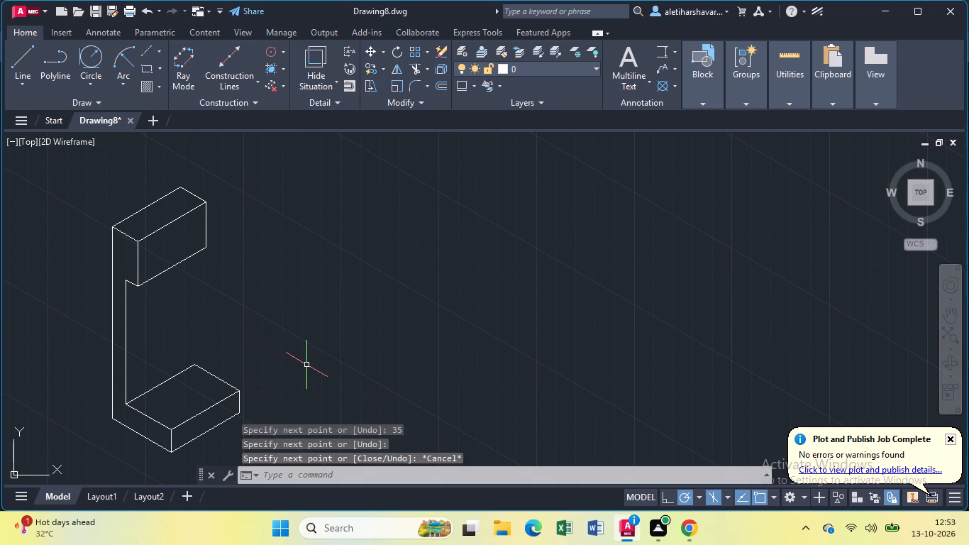
# Draw a 55-unit line straight up from the lower rectangle's back corner.
pyautogui.press('l')
pyautogui.press('Return')
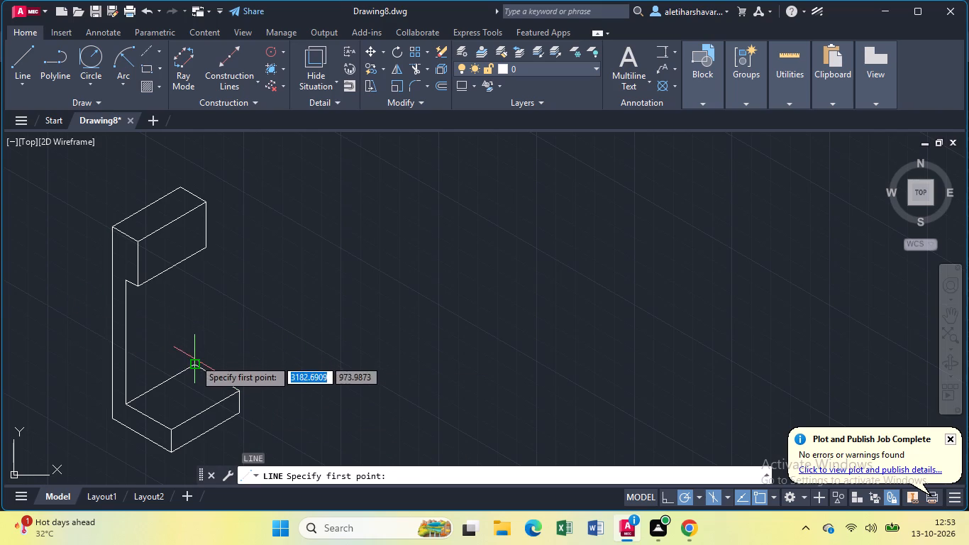
pyautogui.click(194, 360)
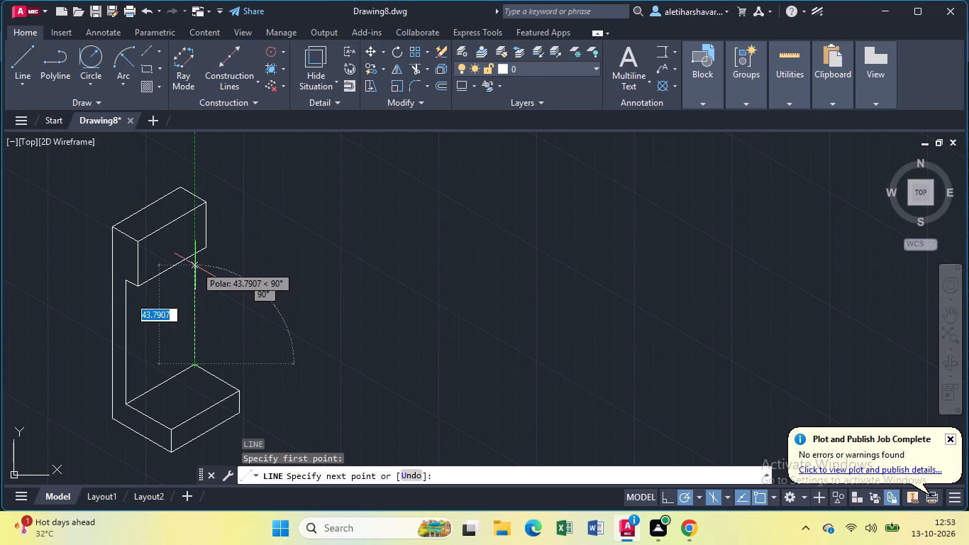
pyautogui.write('55')
pyautogui.press('Return')
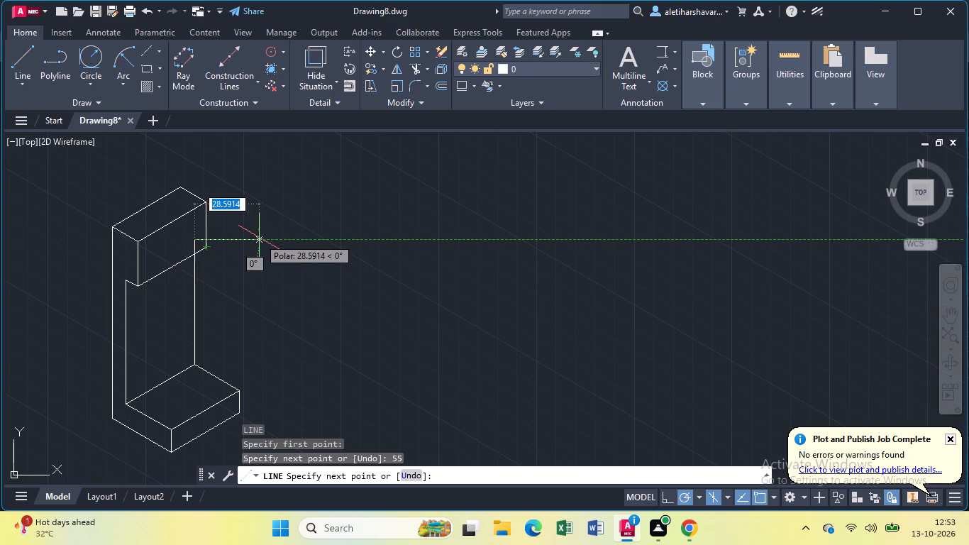
pyautogui.press('Escape')
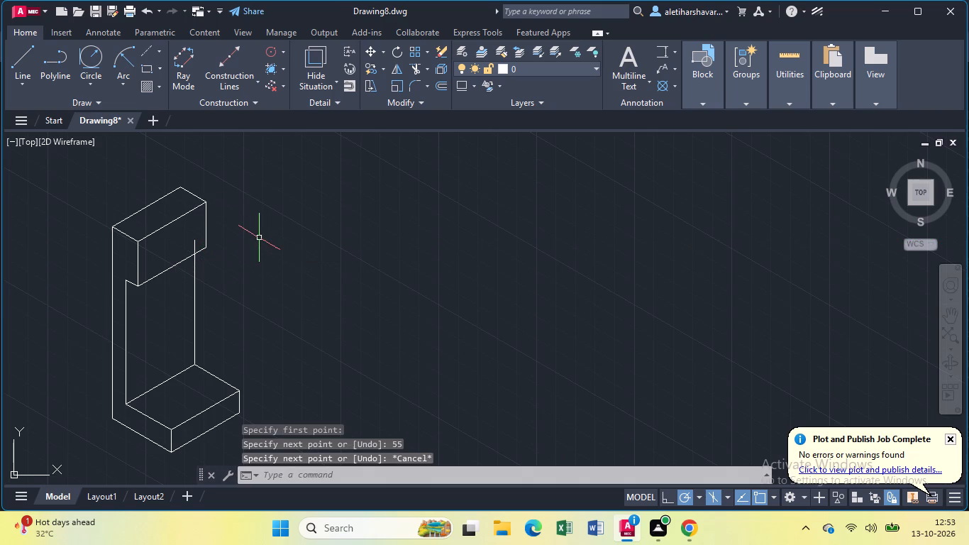
# Trim the part of the new 55-unit vertical that overlaps the upper block's front face.
pyautogui.write('tr')
pyautogui.press('Return')
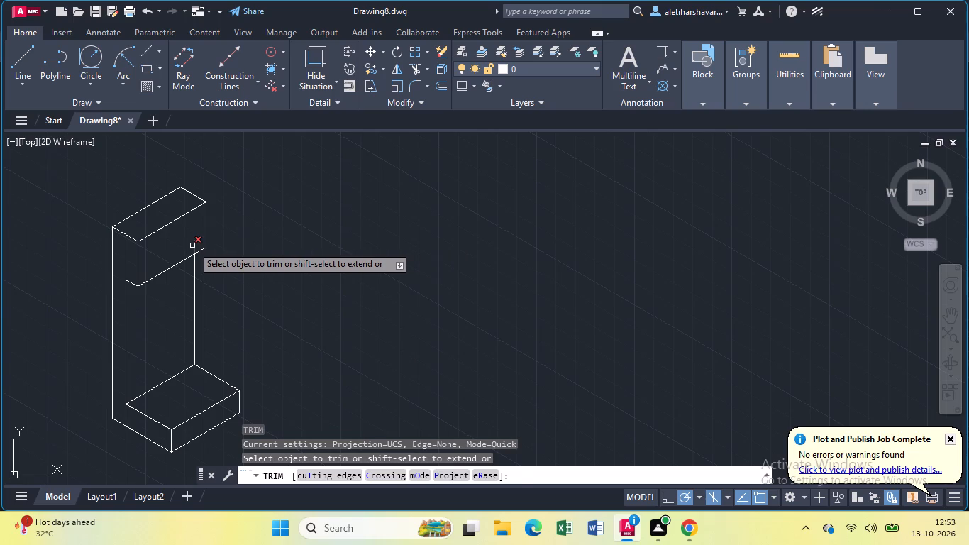
pyautogui.click(192, 246)
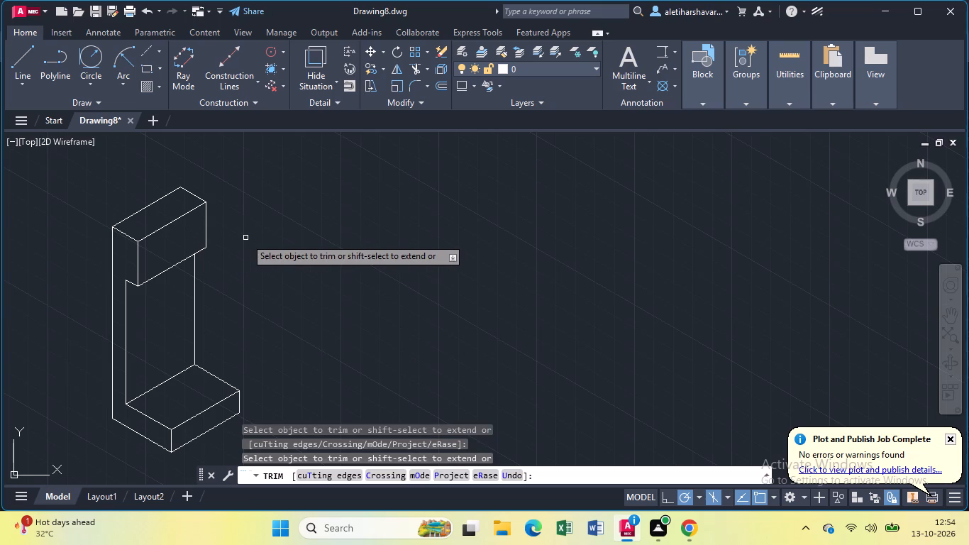
pyautogui.press('Escape')
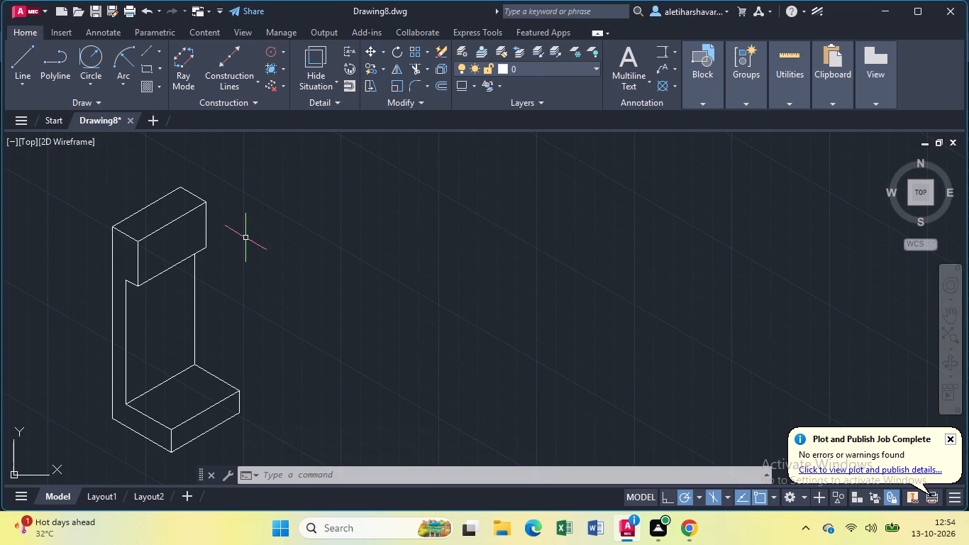
# From the base top's front corner, draw connected lines of 7 units at 30°, 8 units at 150° and 21 units at 30°.
pyautogui.press('l')
pyautogui.press('Return')
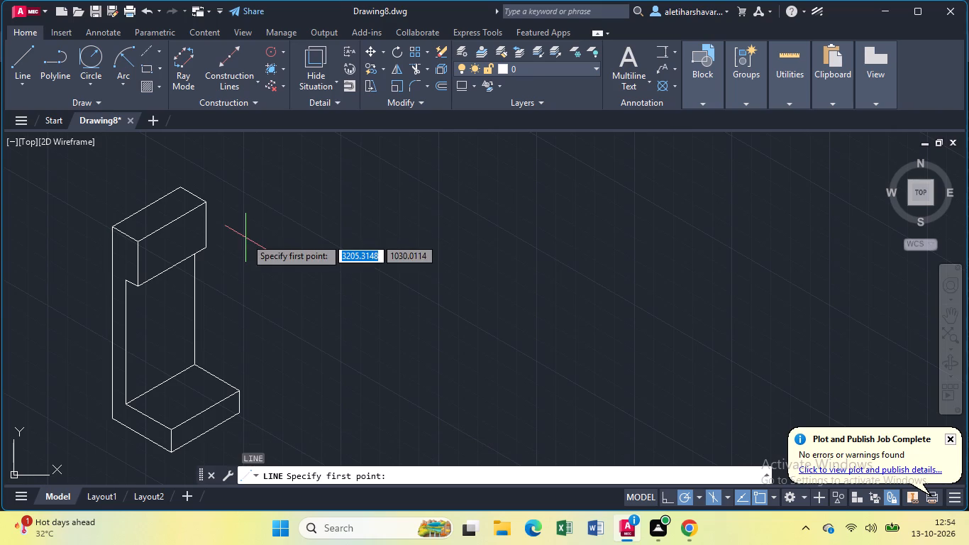
pyautogui.click(172, 427)
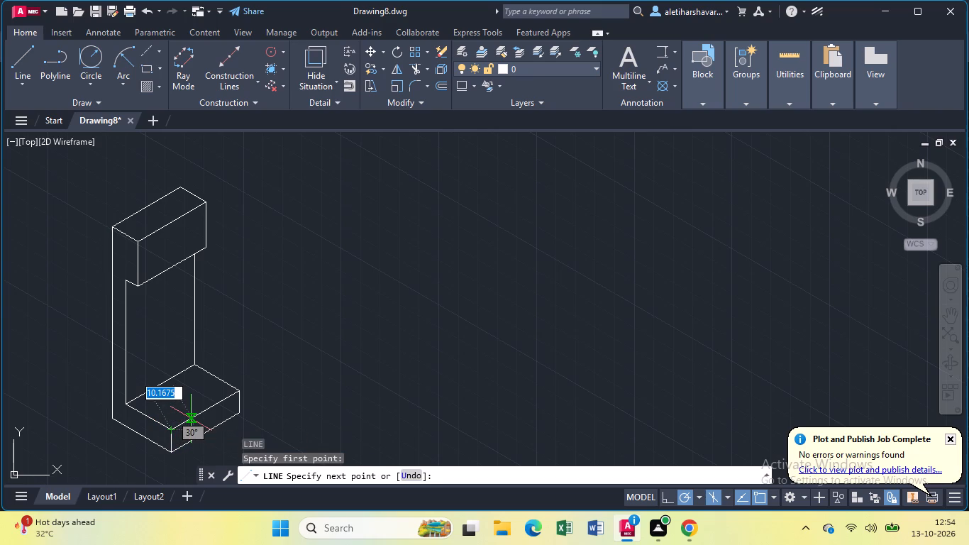
pyautogui.press('7')
pyautogui.press('Return')
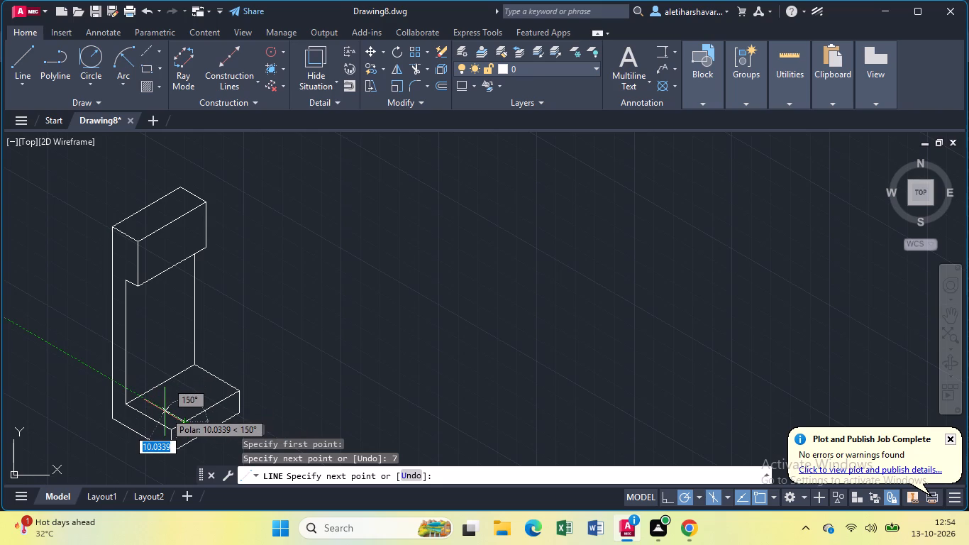
pyautogui.press('8')
pyautogui.press('Return')
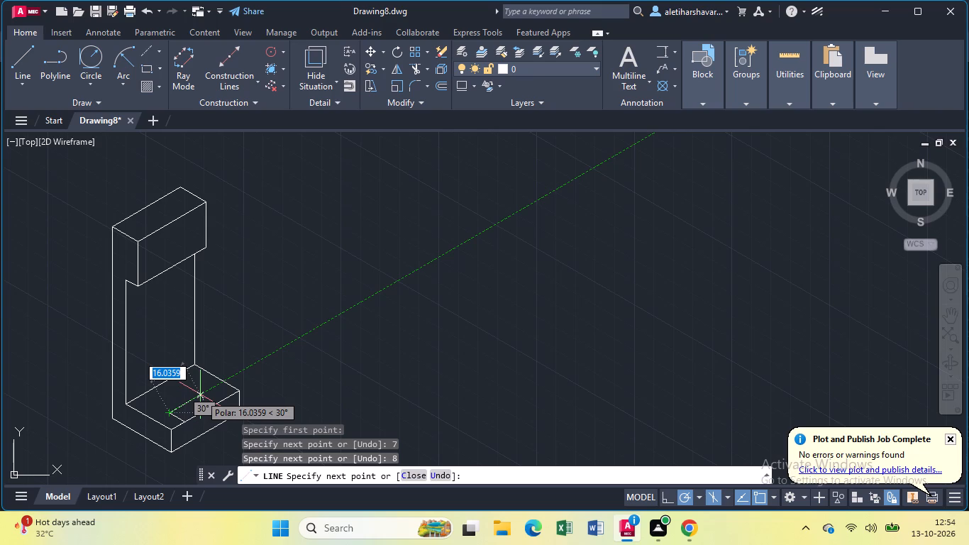
pyautogui.write('21')
pyautogui.press('Return')
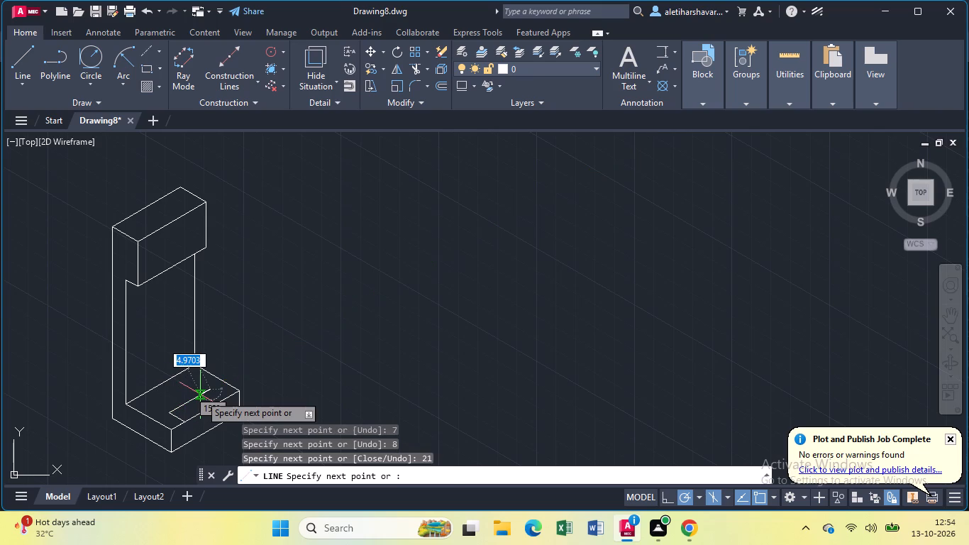
pyautogui.press('Escape')
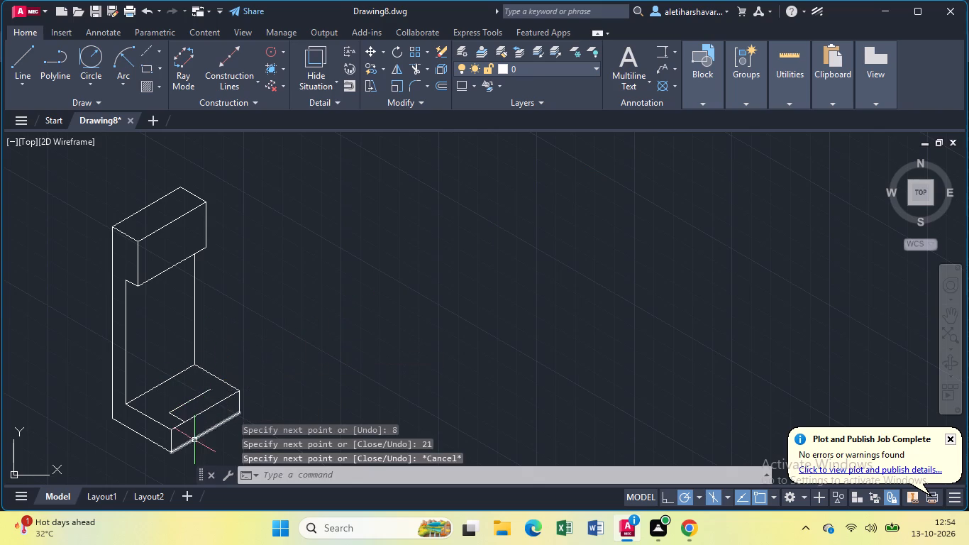
# Draw a circle of radius 5 centred on the 21-unit line's free end, switching the isoplane to Top.
pyautogui.moveTo(194, 440); pyautogui.dragTo(284, 324, button='middle')
pyautogui.scroll(2, 296, 277)
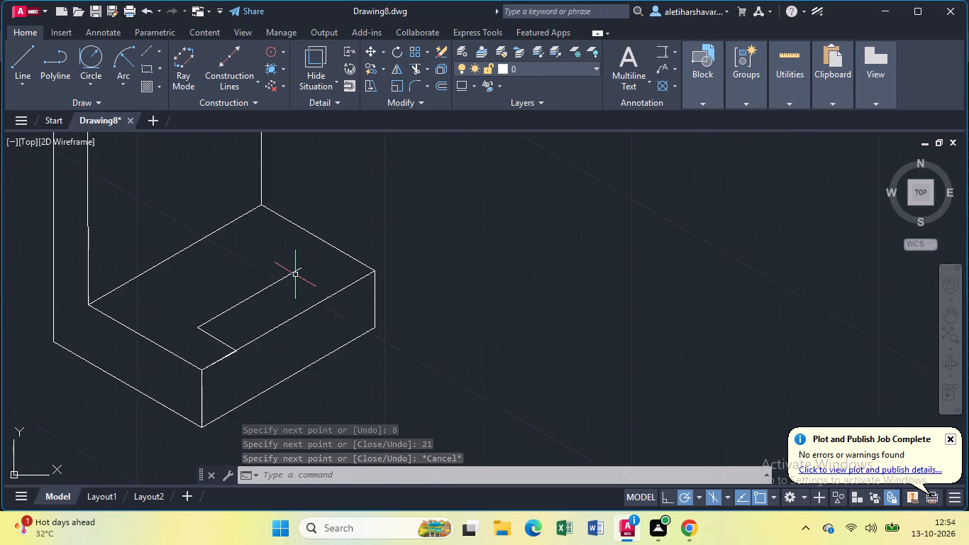
pyautogui.scroll(1, 295, 275)
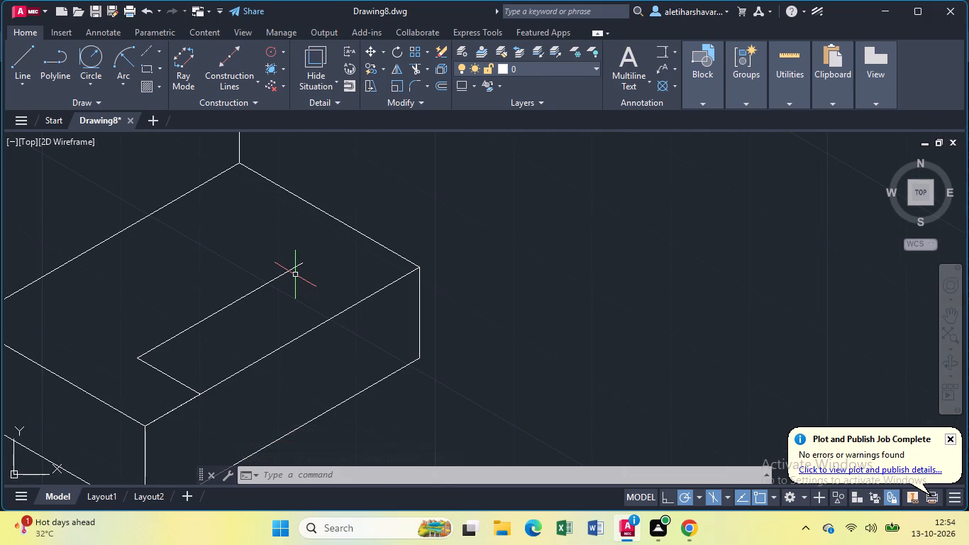
pyautogui.press('c')
pyautogui.press('Return')
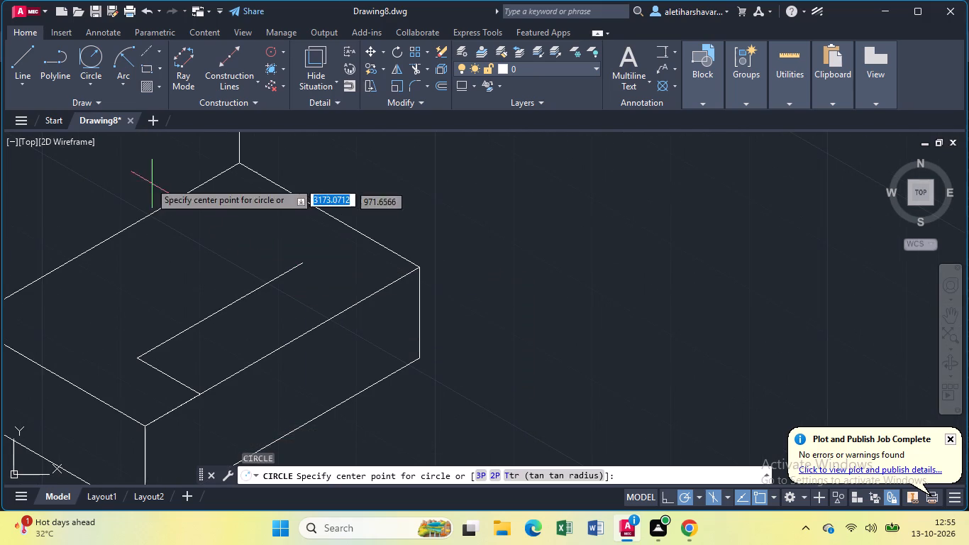
pyautogui.click(86, 78)
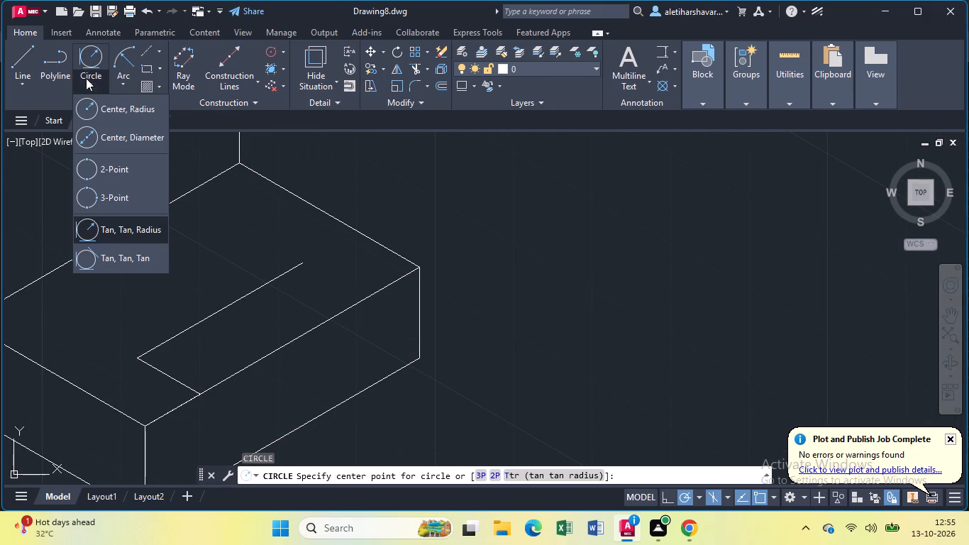
pyautogui.click(94, 104)
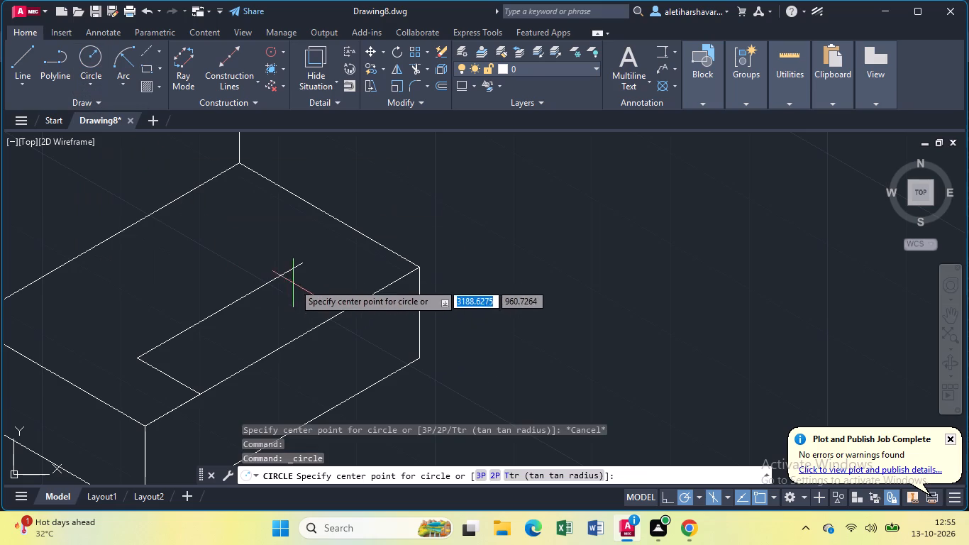
pyautogui.click(299, 263)
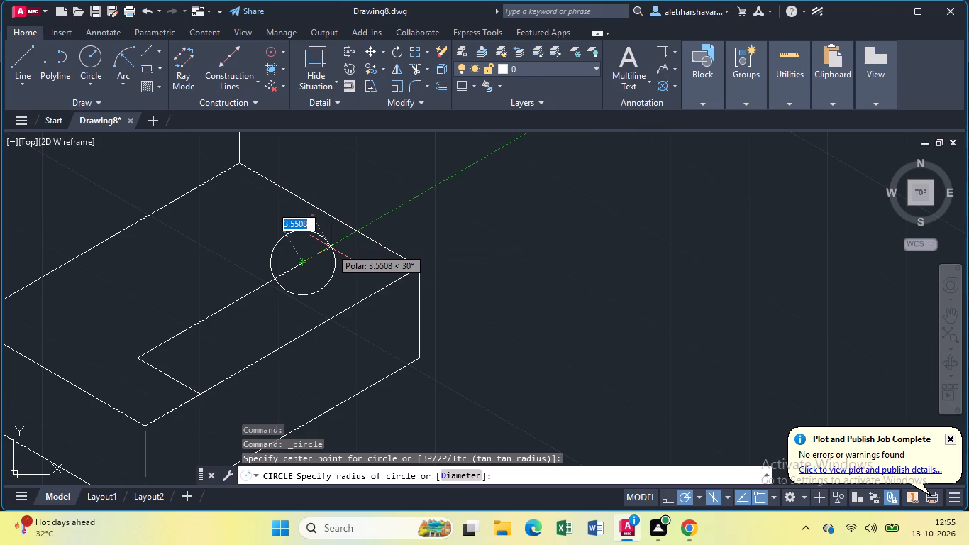
pyautogui.press('F5')
pyautogui.press('5')
pyautogui.press('Return')
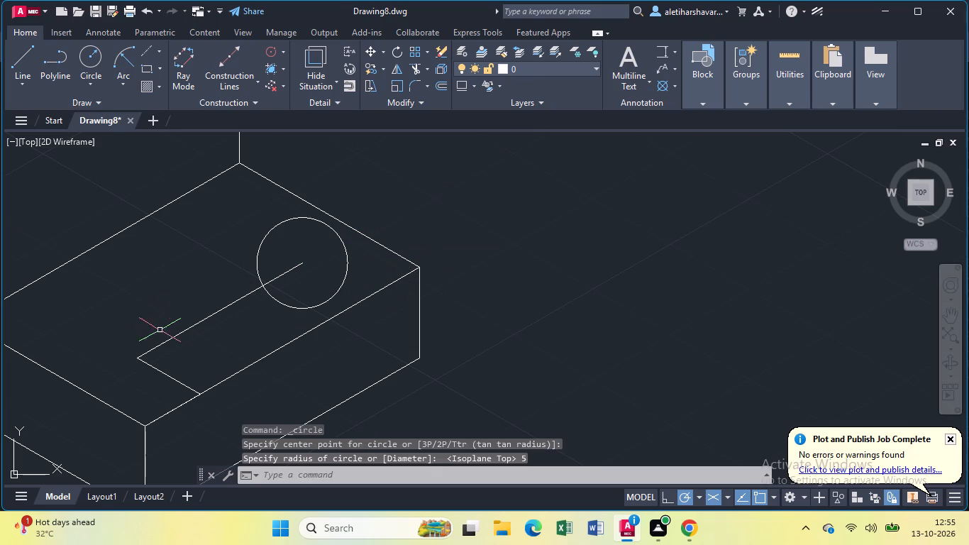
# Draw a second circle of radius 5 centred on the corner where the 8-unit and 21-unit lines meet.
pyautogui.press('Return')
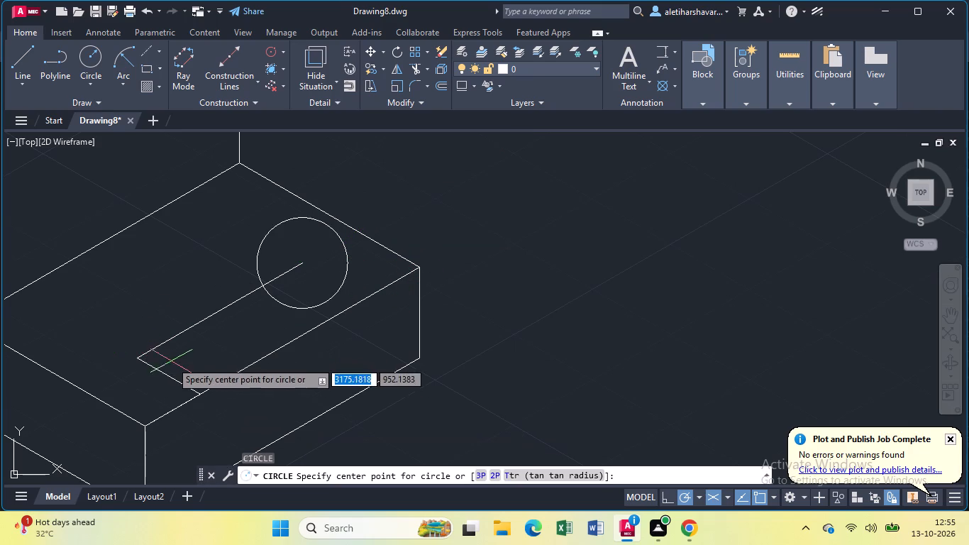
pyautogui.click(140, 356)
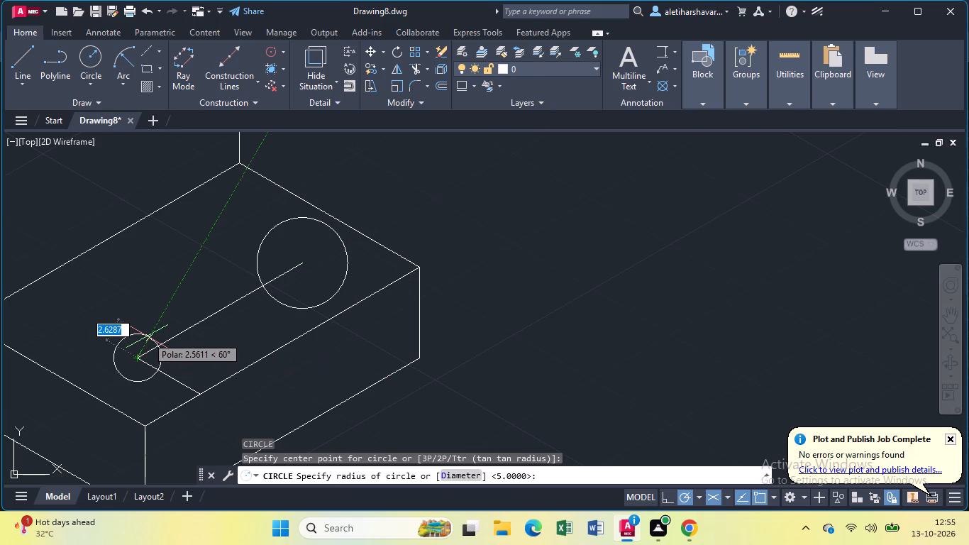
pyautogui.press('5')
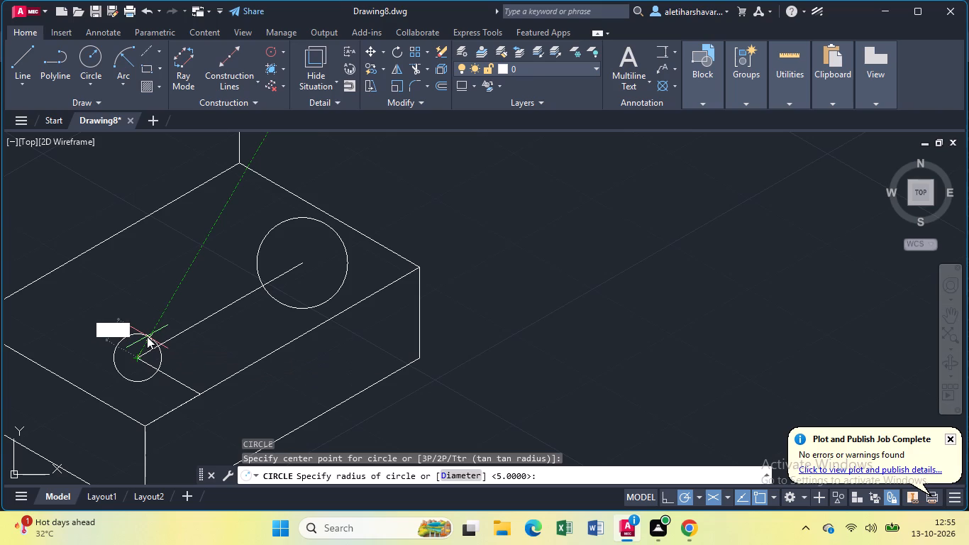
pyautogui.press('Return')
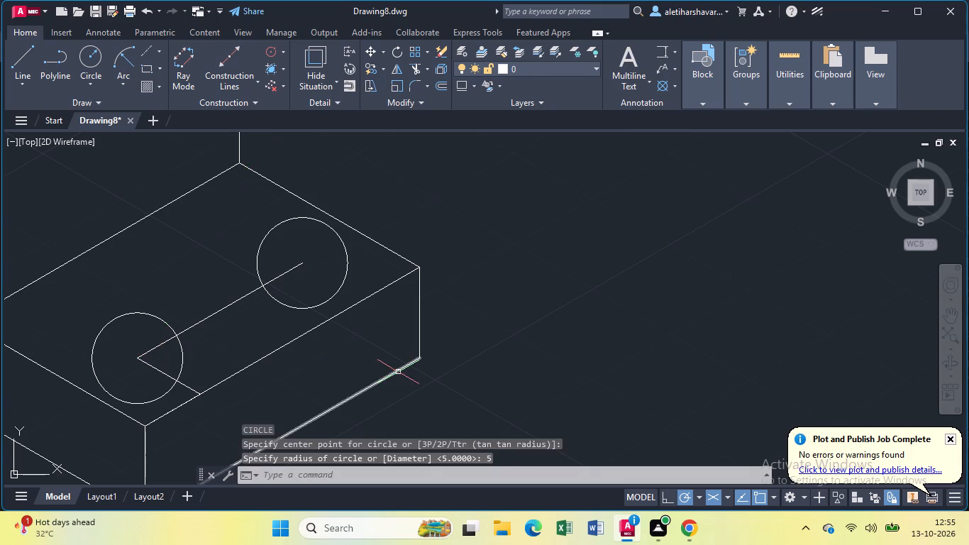
# Erase both radius-5 circles at the ends of the 21-unit line on the base's top face.
pyautogui.moveTo(398, 372); pyautogui.dragTo(319, 413, button='middle')
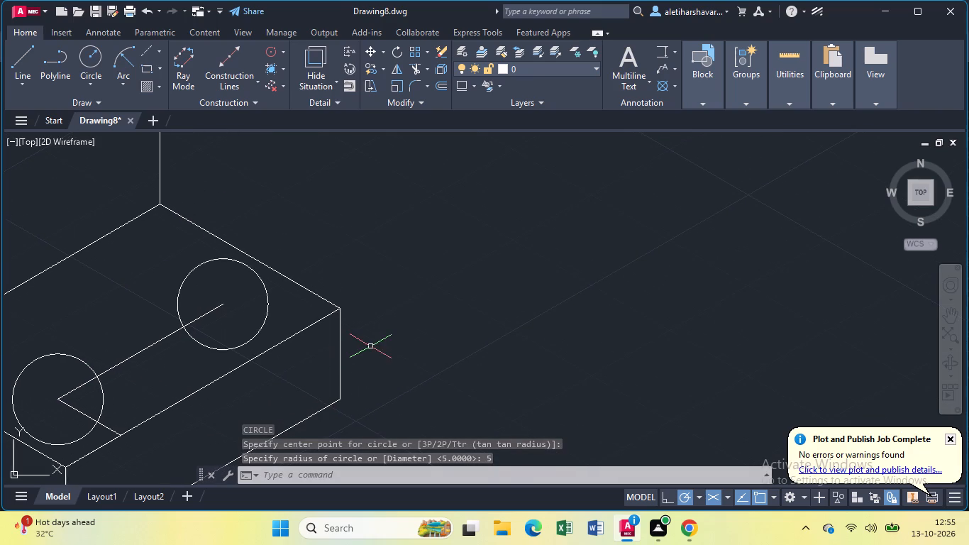
pyautogui.moveTo(216, 415); pyautogui.dragTo(330, 346, button='middle')
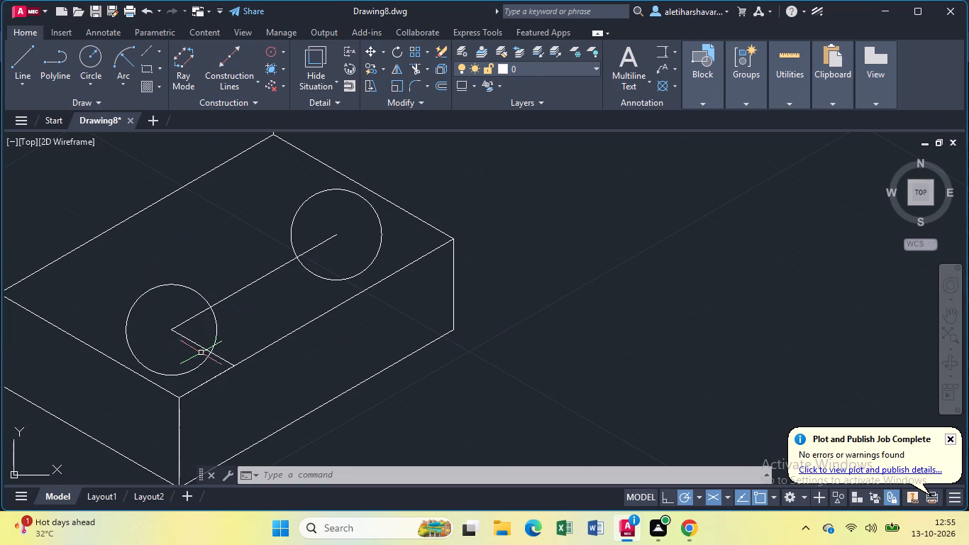
pyautogui.click(328, 277)
pyautogui.press('Delete')
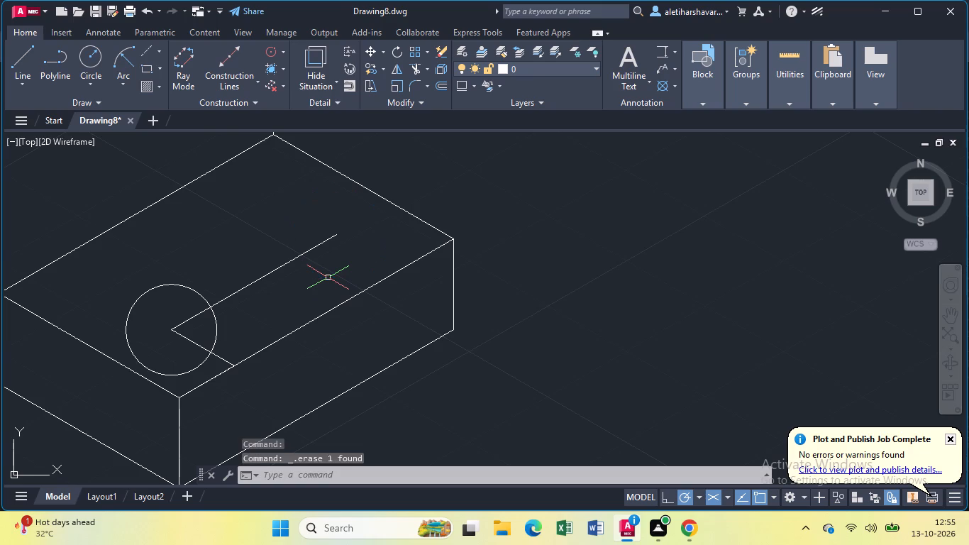
pyautogui.click(194, 292)
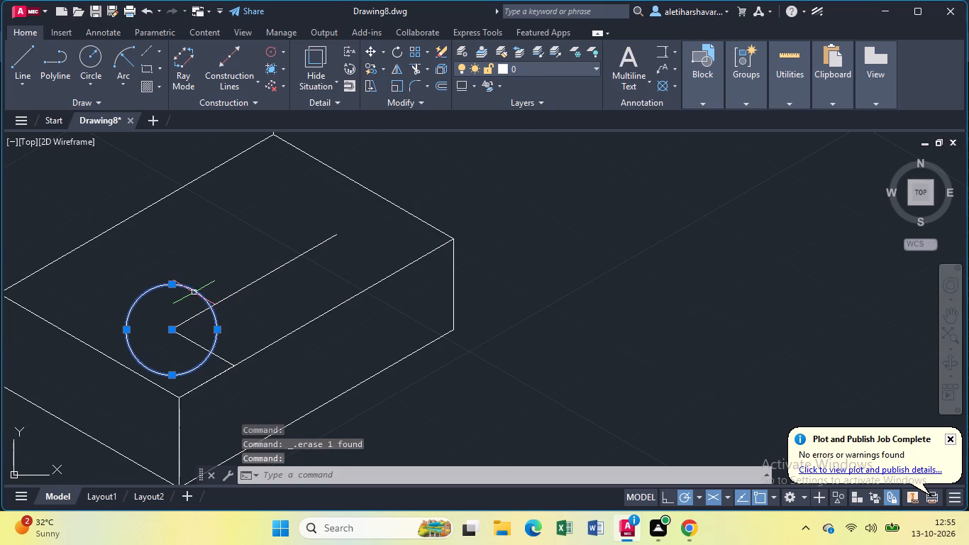
pyautogui.press('Delete')
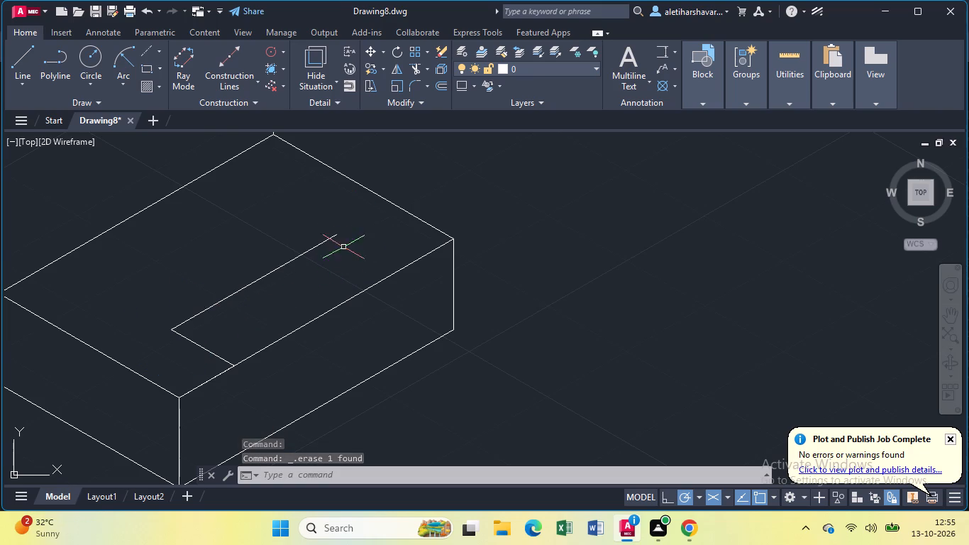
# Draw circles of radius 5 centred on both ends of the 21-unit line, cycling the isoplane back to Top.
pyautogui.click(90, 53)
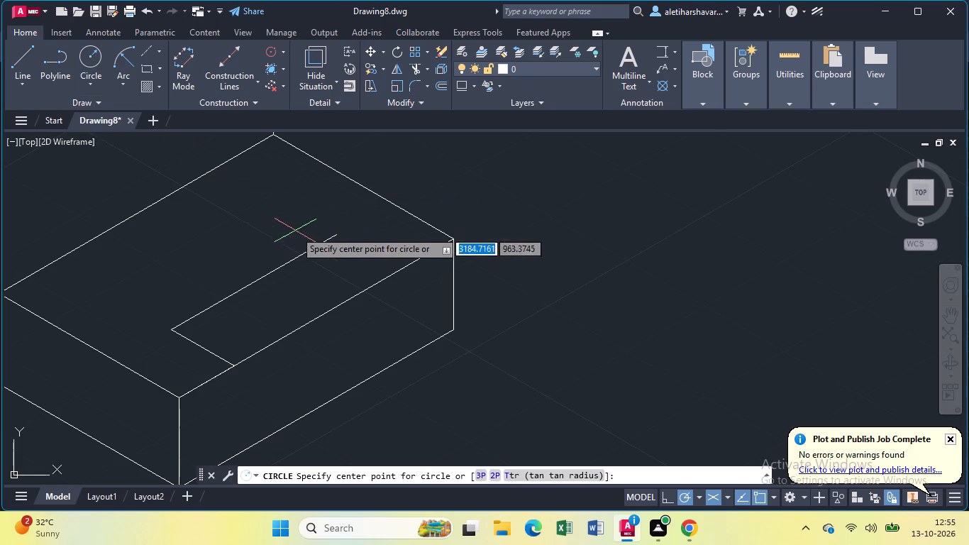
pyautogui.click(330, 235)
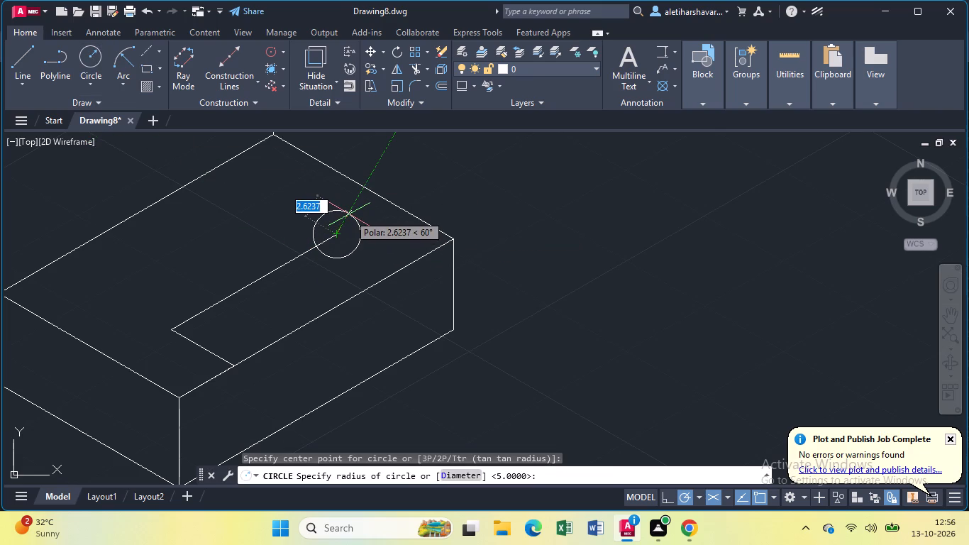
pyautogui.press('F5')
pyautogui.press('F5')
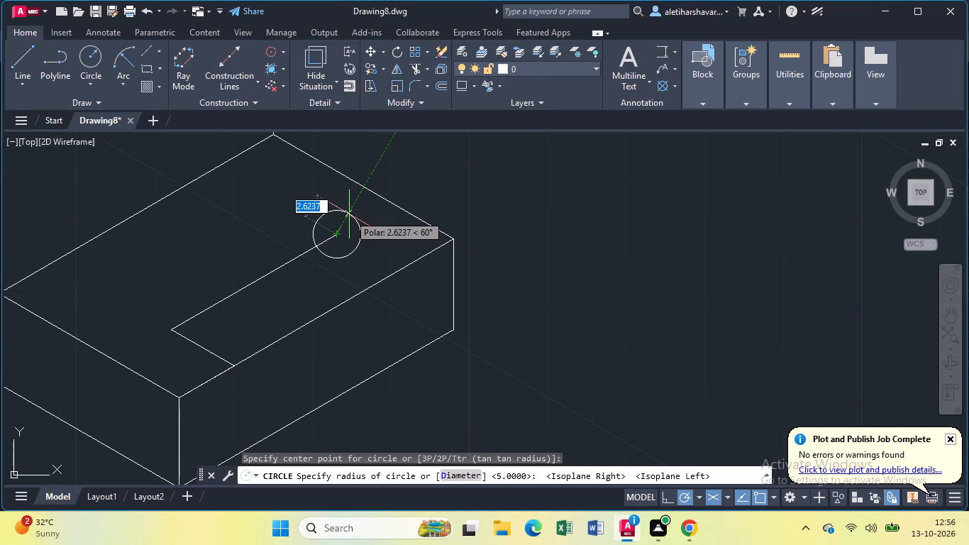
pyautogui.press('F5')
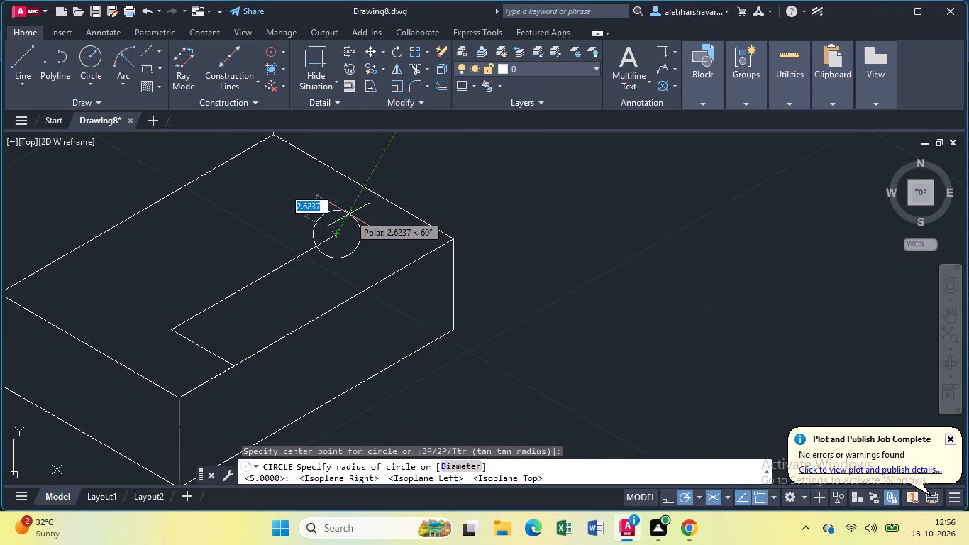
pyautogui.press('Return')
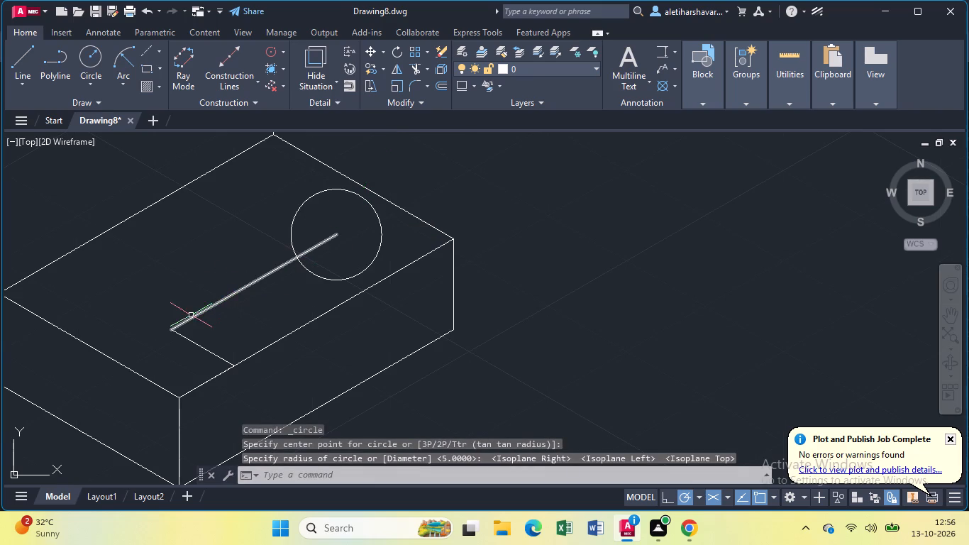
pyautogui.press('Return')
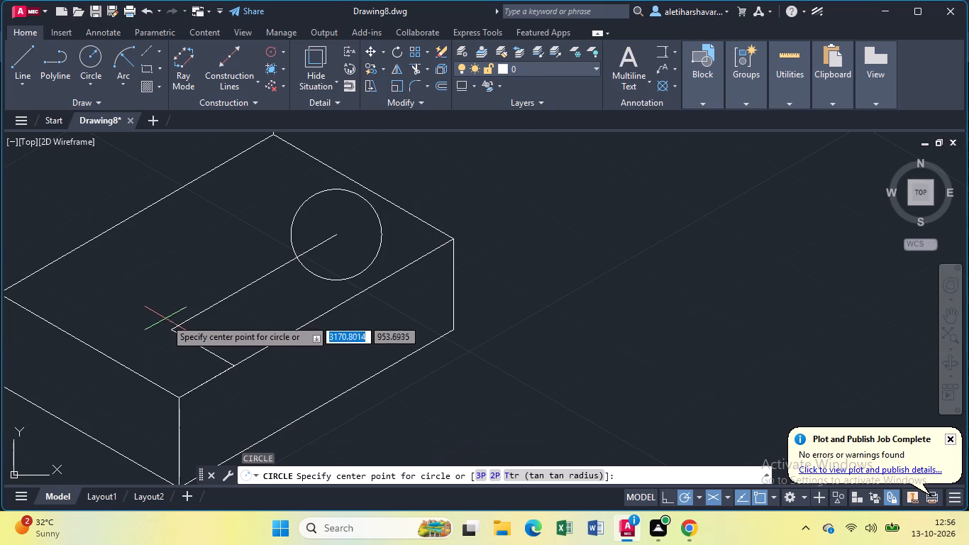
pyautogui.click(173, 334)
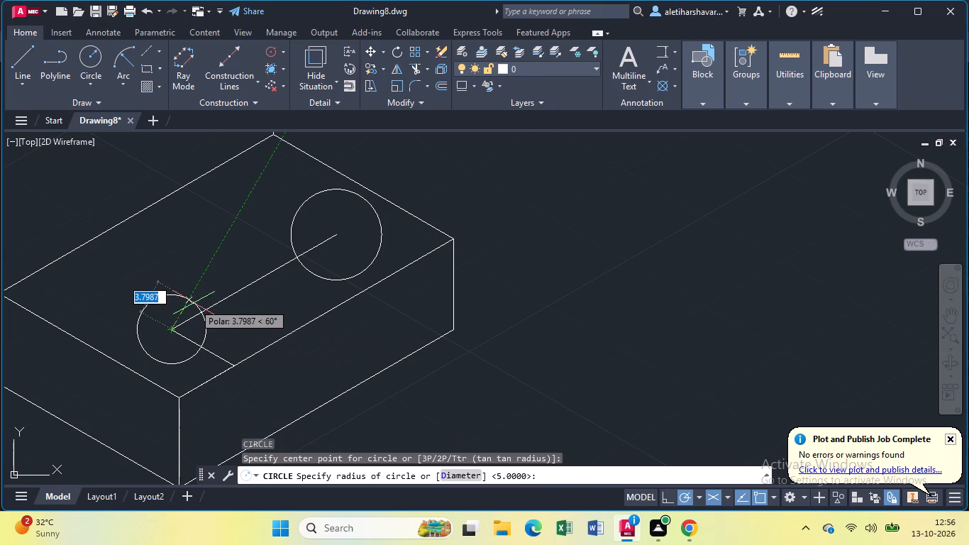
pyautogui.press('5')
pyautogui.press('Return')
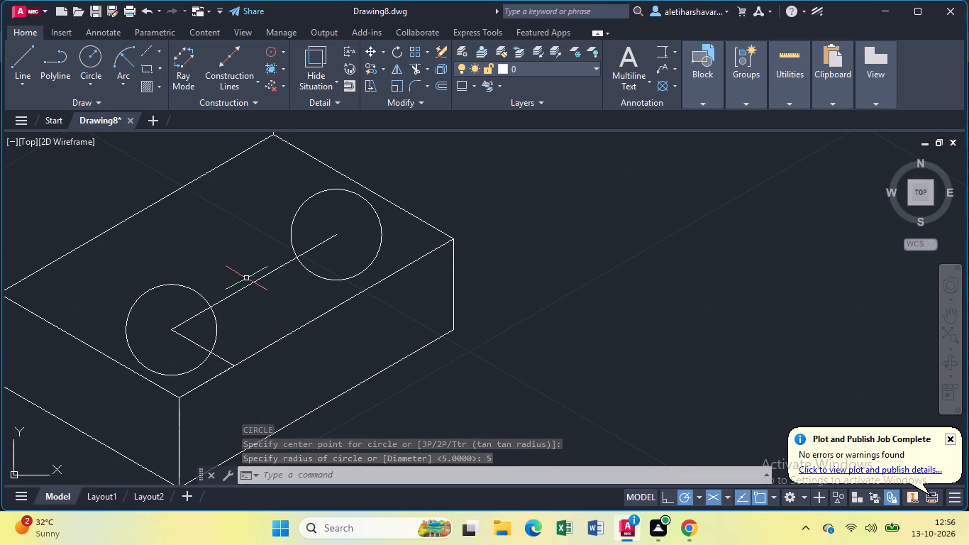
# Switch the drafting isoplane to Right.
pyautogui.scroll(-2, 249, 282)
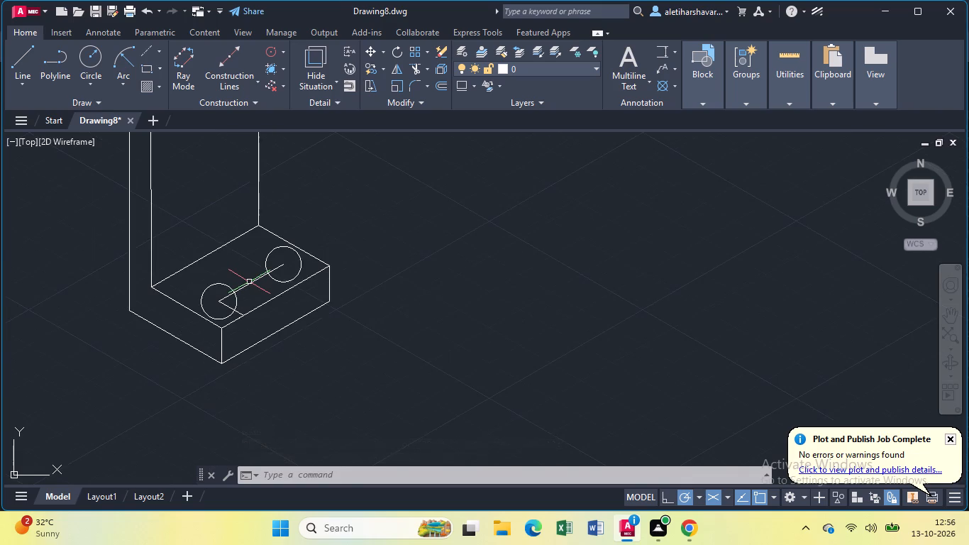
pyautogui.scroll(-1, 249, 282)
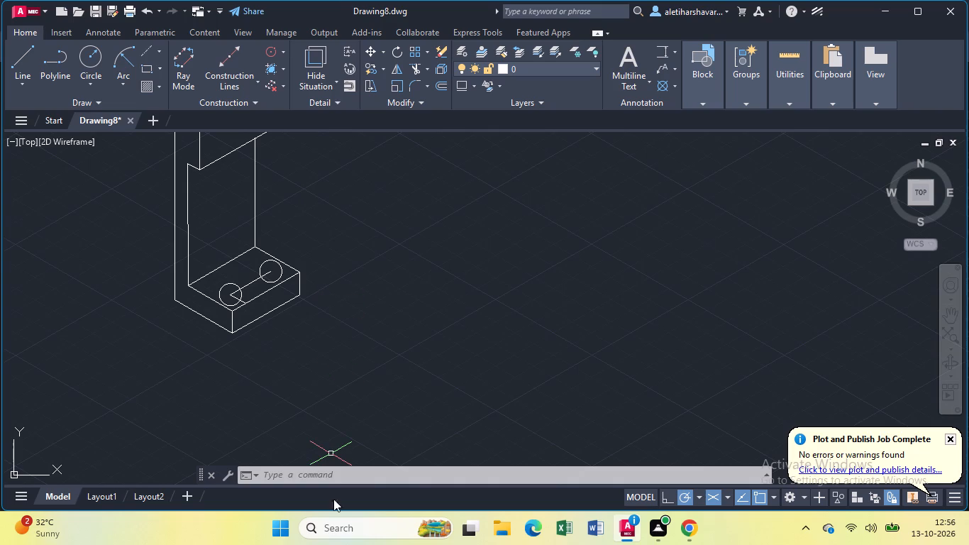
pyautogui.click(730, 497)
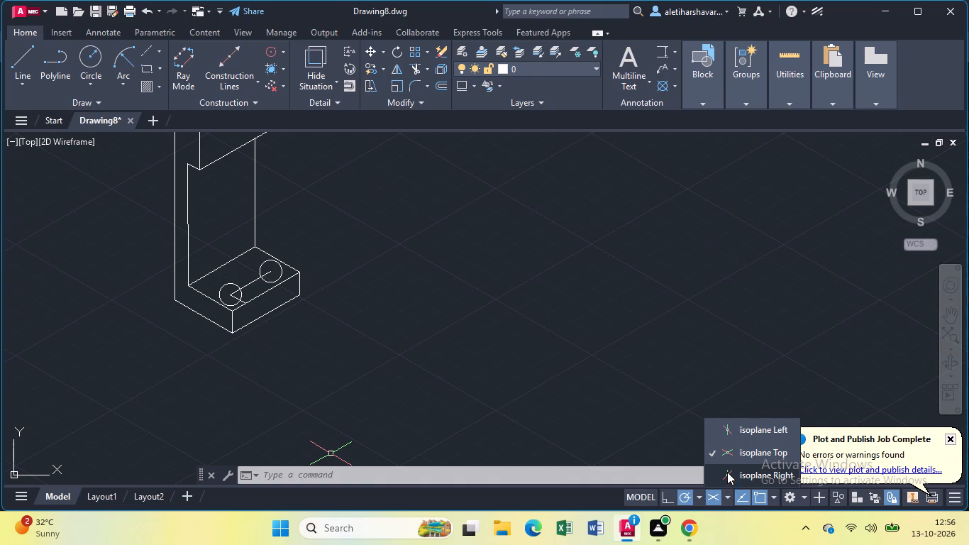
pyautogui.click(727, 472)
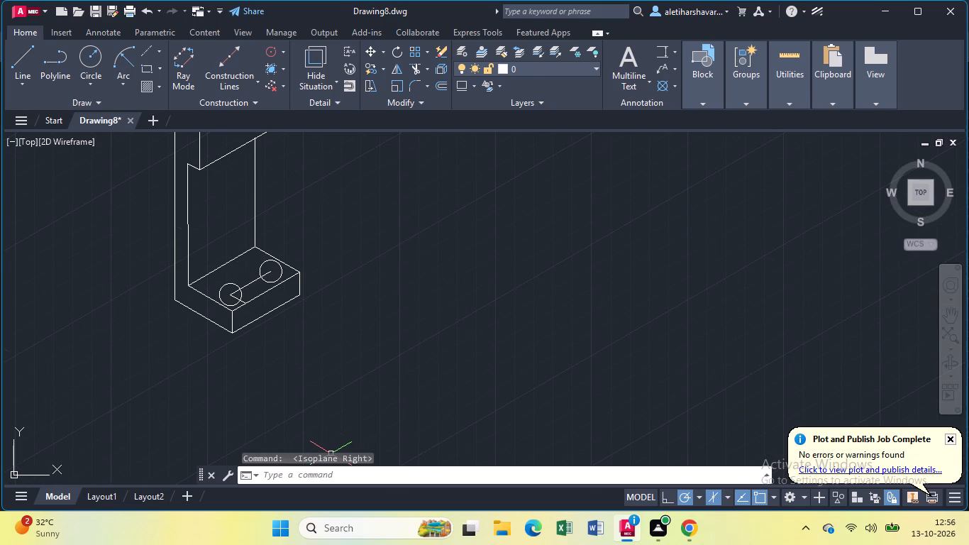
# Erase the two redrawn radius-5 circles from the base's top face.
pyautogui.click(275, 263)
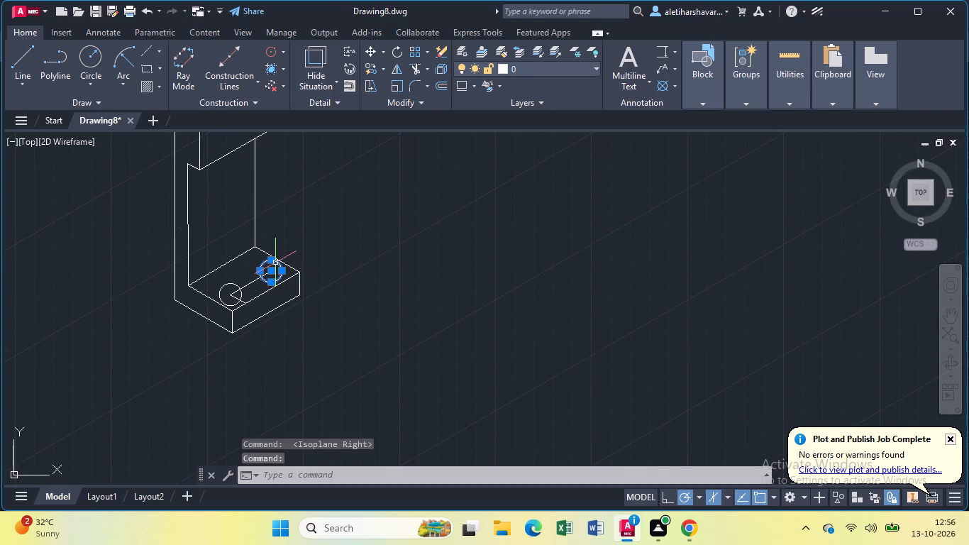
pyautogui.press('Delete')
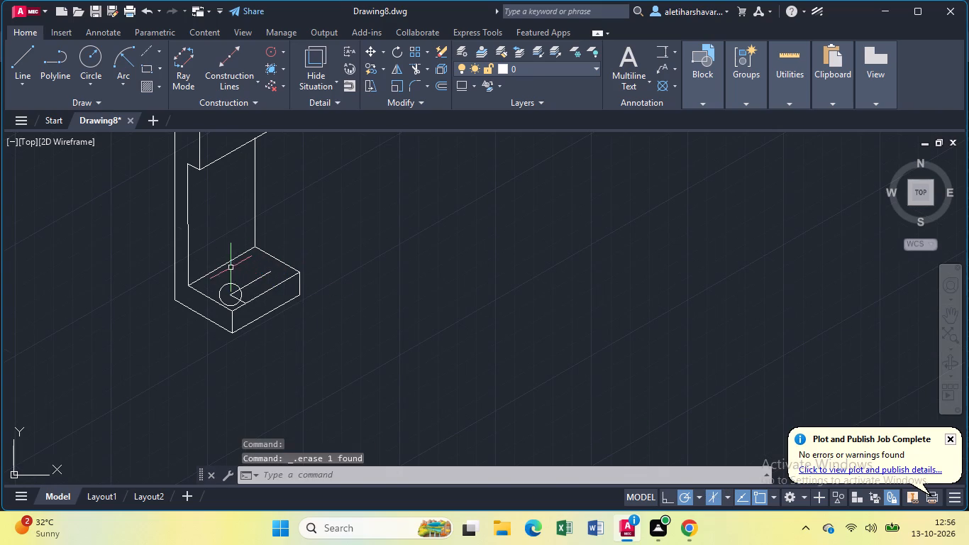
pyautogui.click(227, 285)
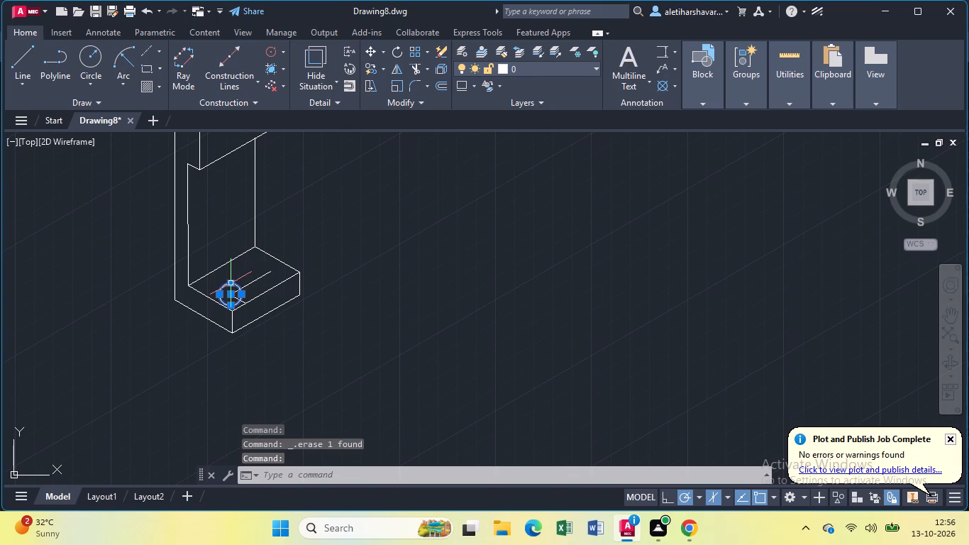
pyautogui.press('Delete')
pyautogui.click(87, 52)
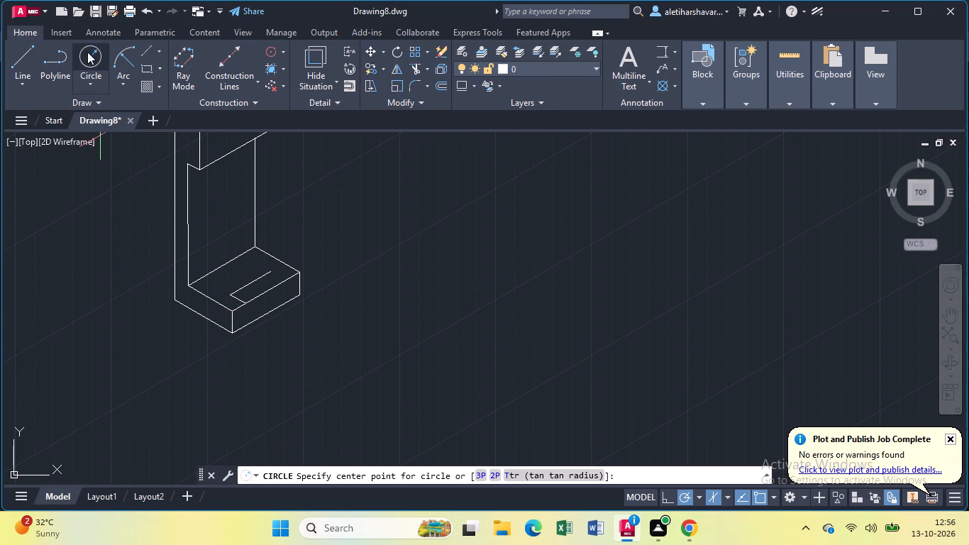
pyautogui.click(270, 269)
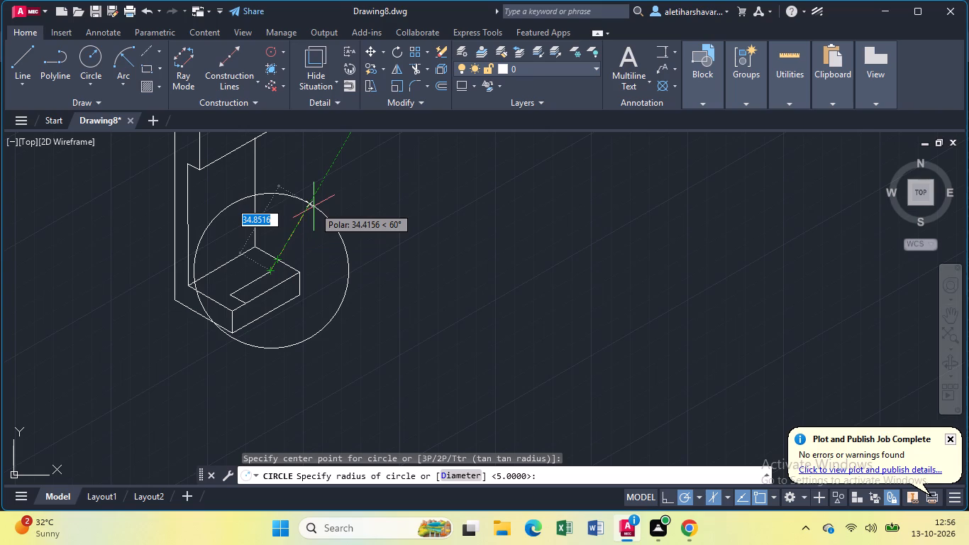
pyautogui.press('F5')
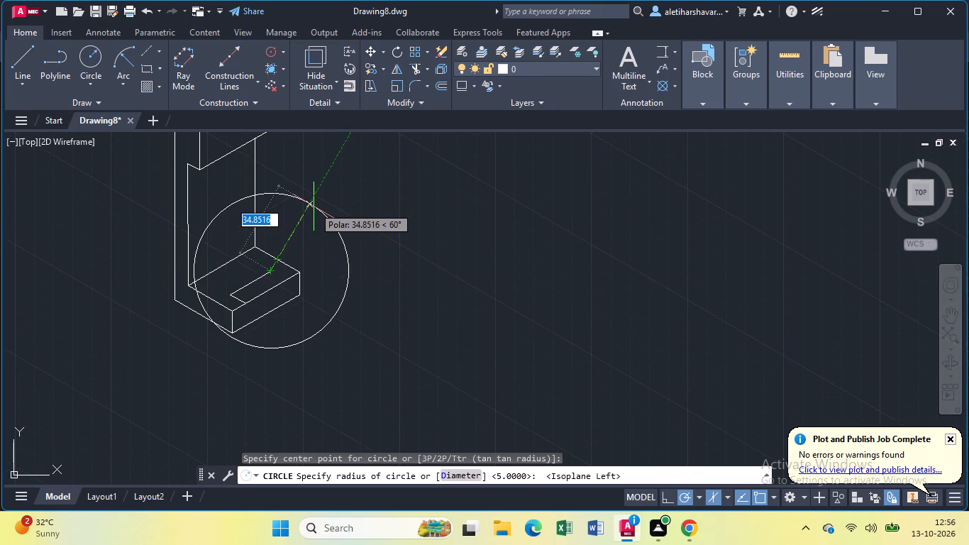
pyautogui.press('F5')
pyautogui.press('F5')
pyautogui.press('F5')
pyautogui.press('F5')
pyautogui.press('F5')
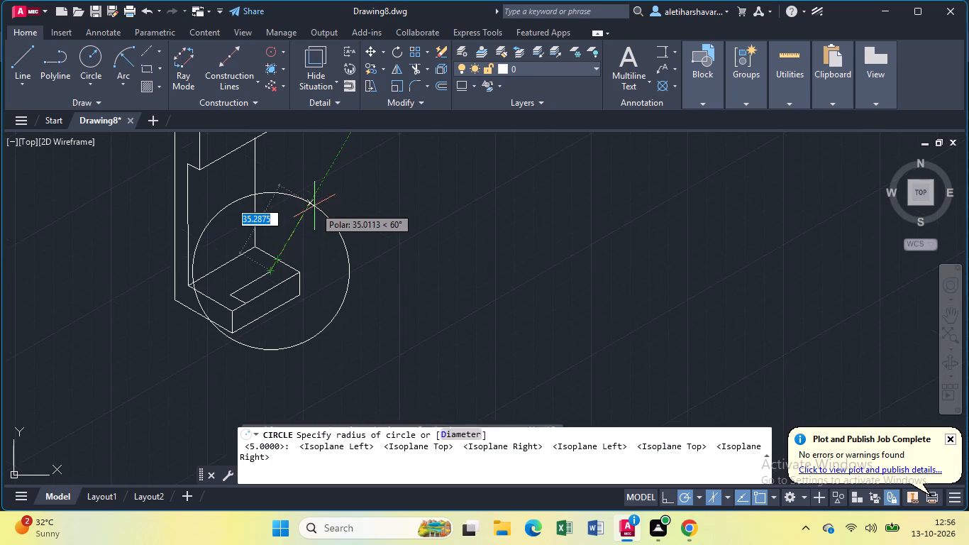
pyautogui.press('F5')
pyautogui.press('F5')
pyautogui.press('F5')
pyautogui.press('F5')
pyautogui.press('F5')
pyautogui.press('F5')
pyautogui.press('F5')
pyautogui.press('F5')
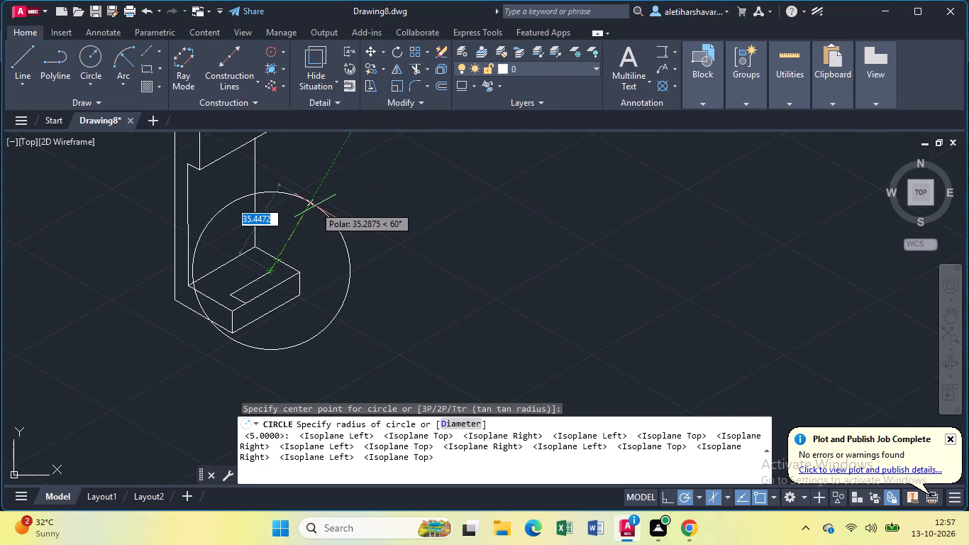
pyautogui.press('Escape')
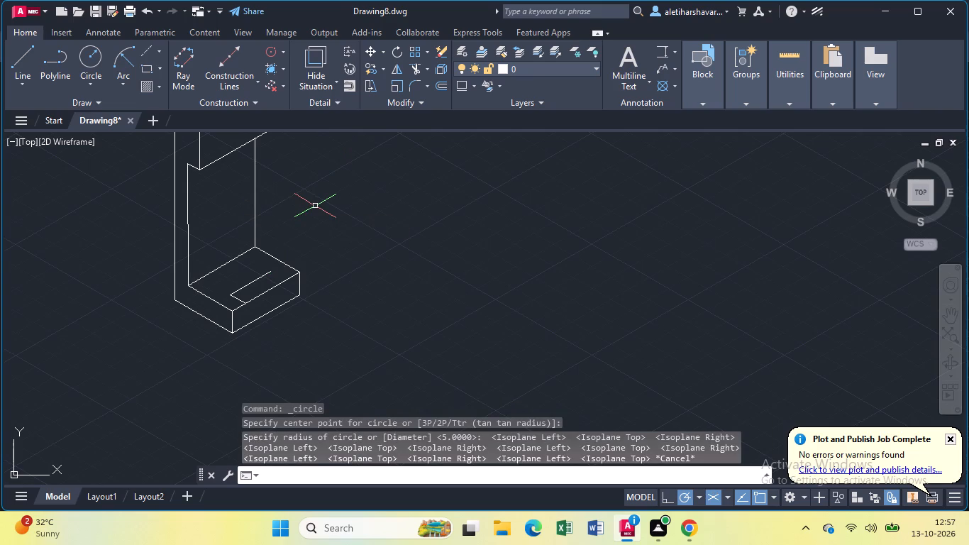
# Draw a circle of about 8.6 radius centred on the corner where the 8-unit and 21-unit lines meet.
pyautogui.click(92, 53)
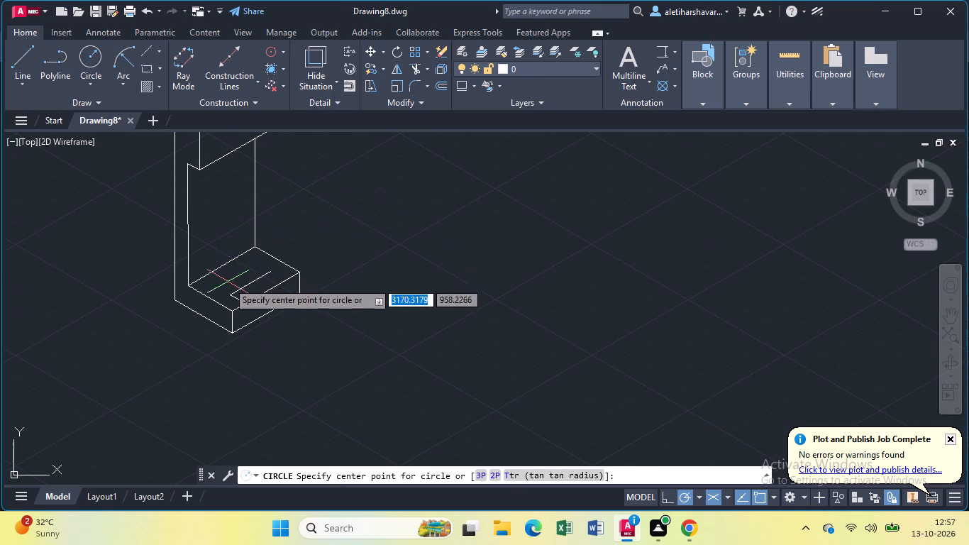
pyautogui.click(226, 292)
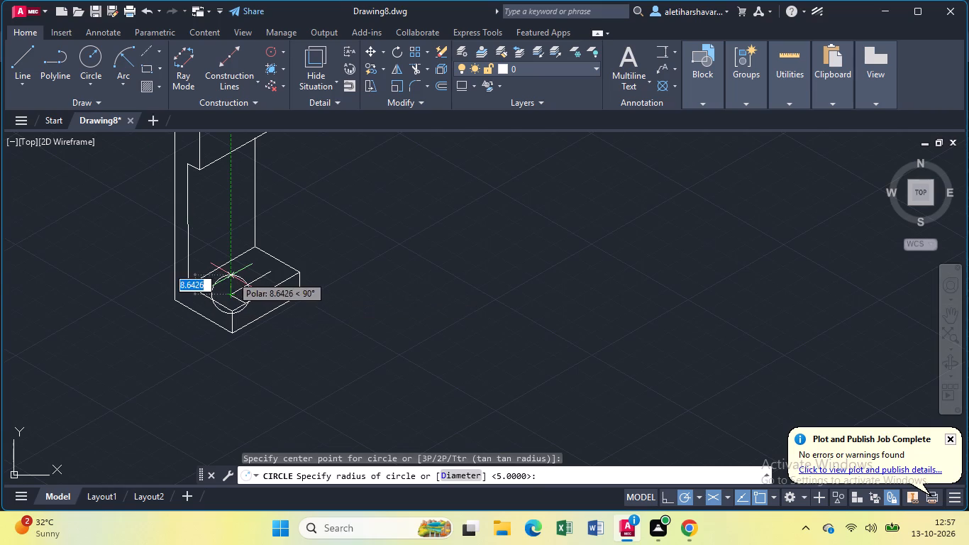
pyautogui.click(231, 275)
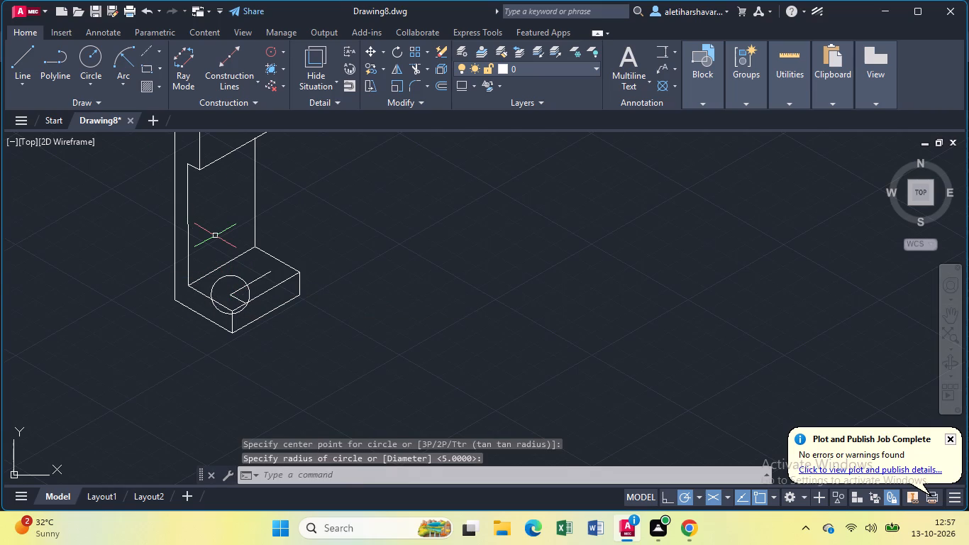
# Switch the isoplane to Right and erase the circle at the corner where the 8-unit and 21-unit lines meet.
pyautogui.press('F5')
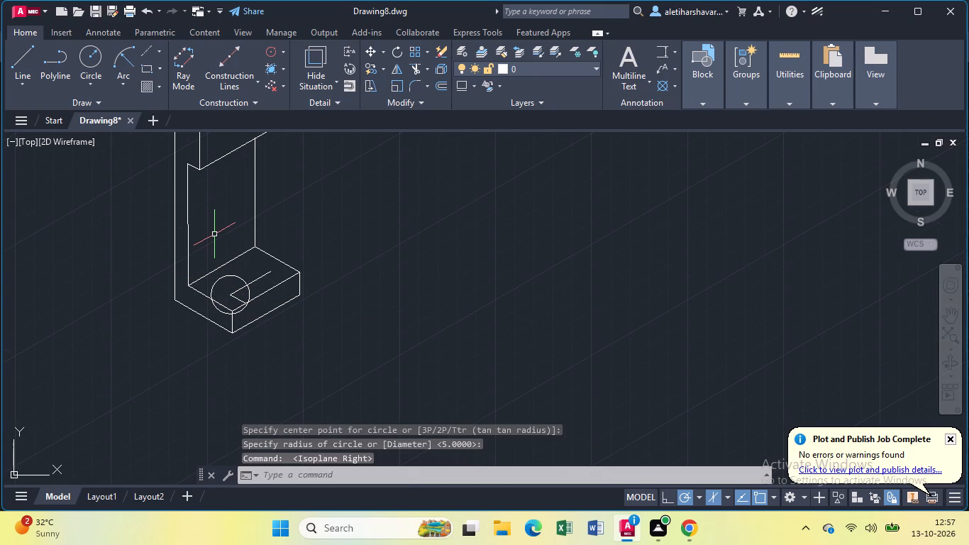
pyautogui.click(241, 275)
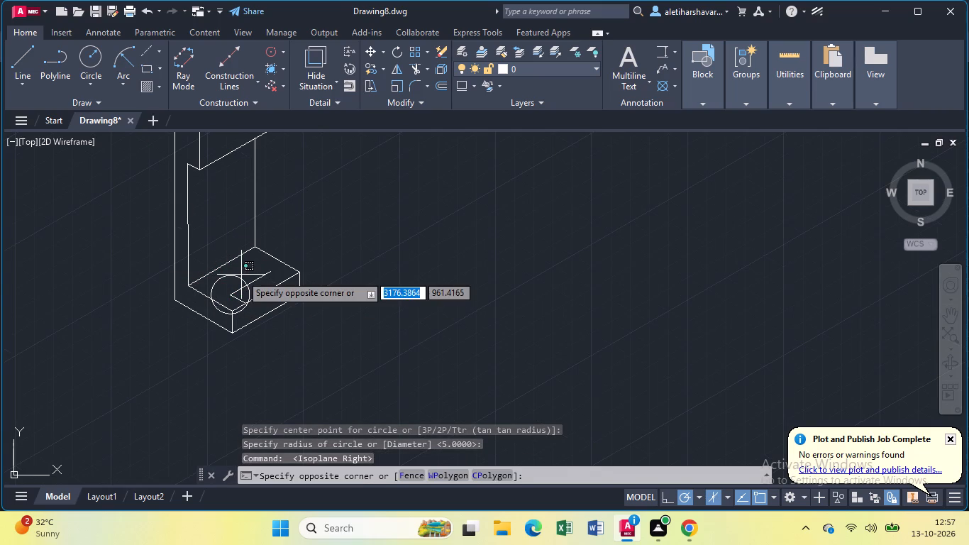
pyautogui.click(240, 281)
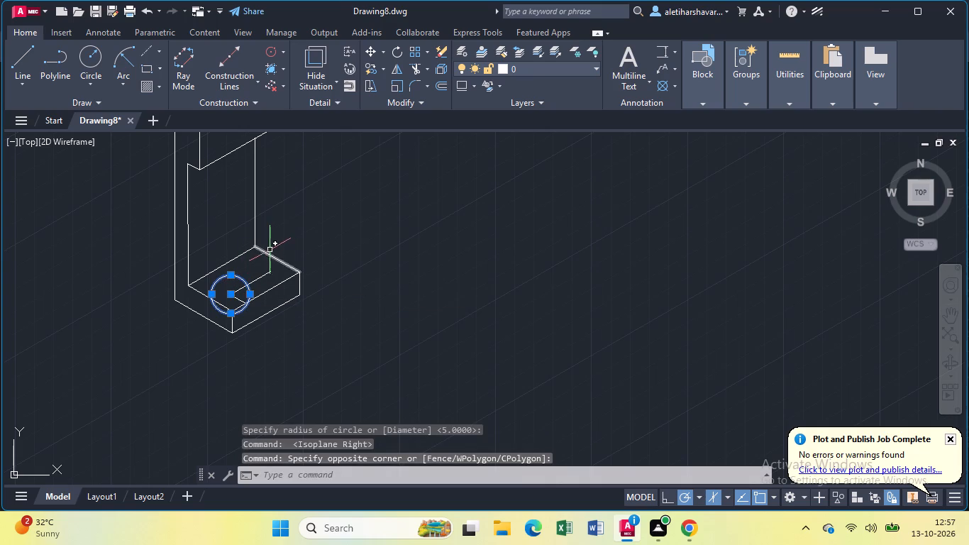
pyautogui.press('Delete')
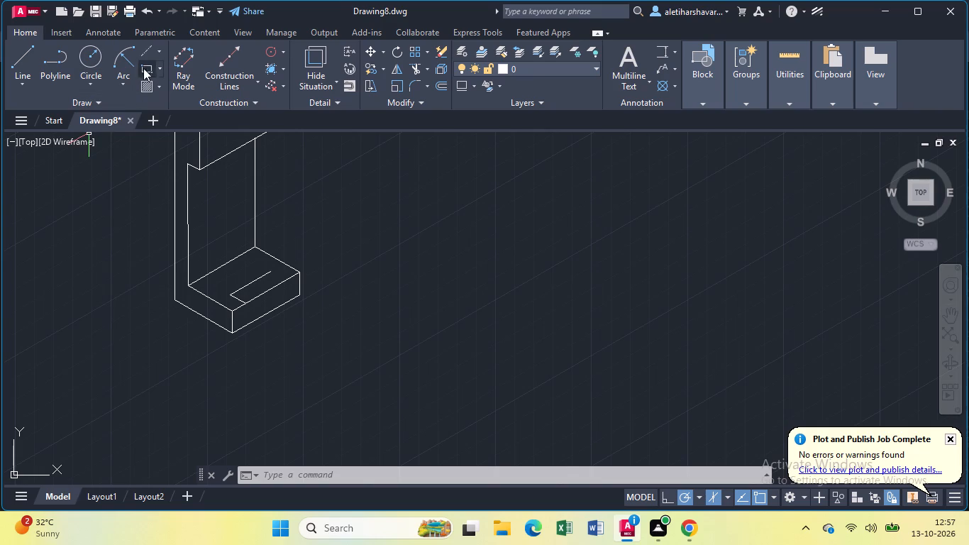
# Draw a 20-unit line straight up from the midpoint of the edge where the upright's face meets the base.
pyautogui.click(22, 56)
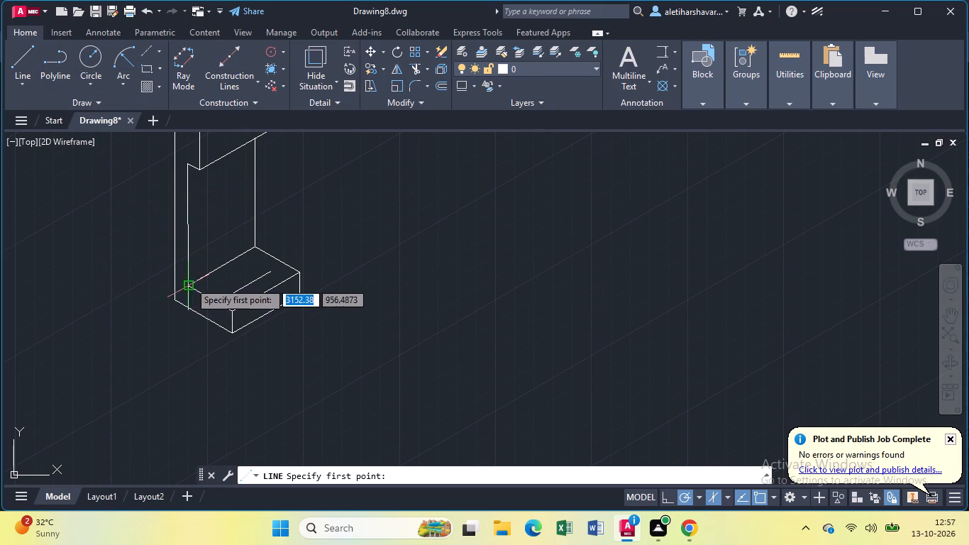
pyautogui.click(221, 264)
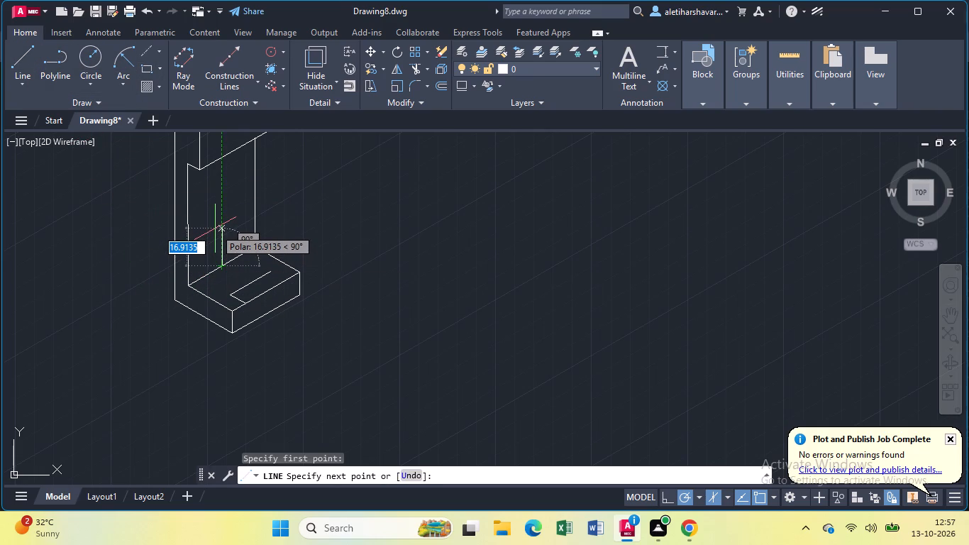
pyautogui.write('20')
pyautogui.press('Return')
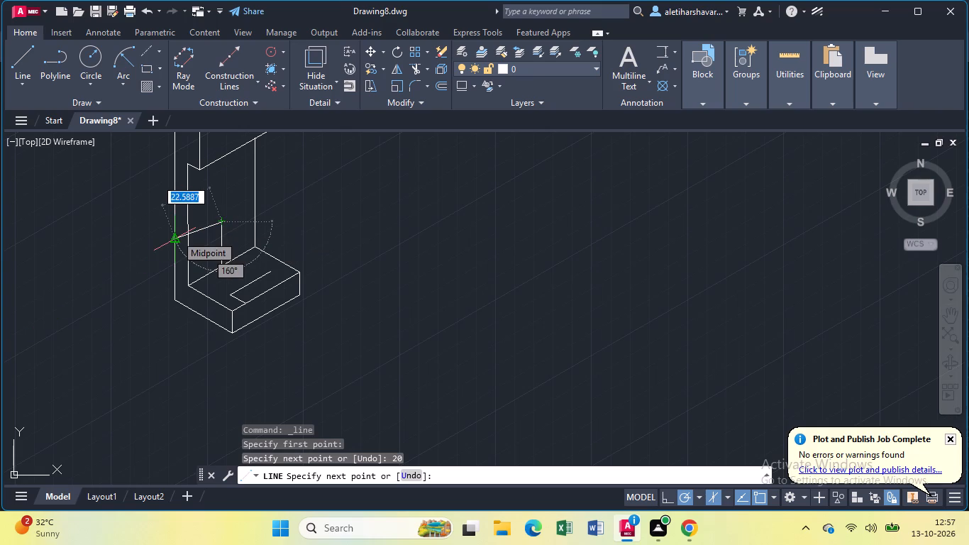
pyautogui.press('Escape')
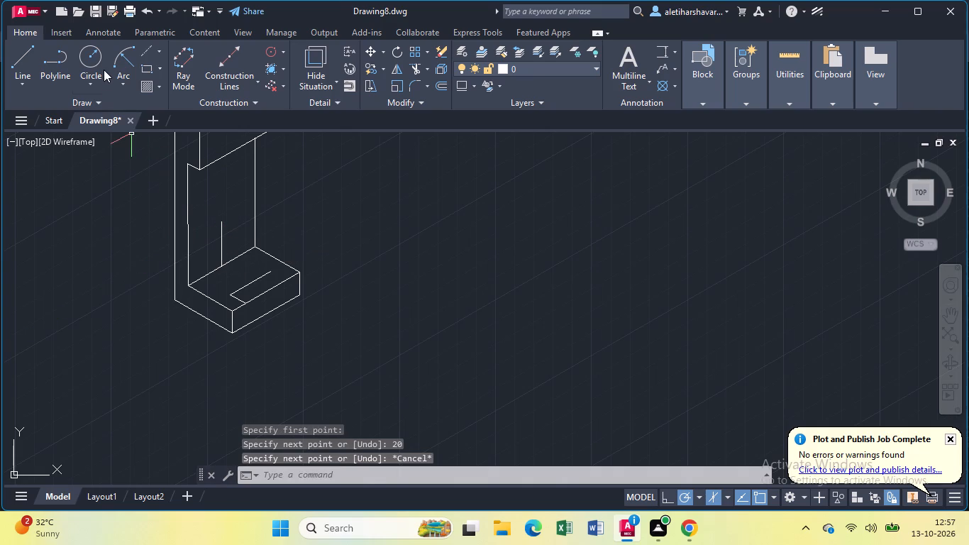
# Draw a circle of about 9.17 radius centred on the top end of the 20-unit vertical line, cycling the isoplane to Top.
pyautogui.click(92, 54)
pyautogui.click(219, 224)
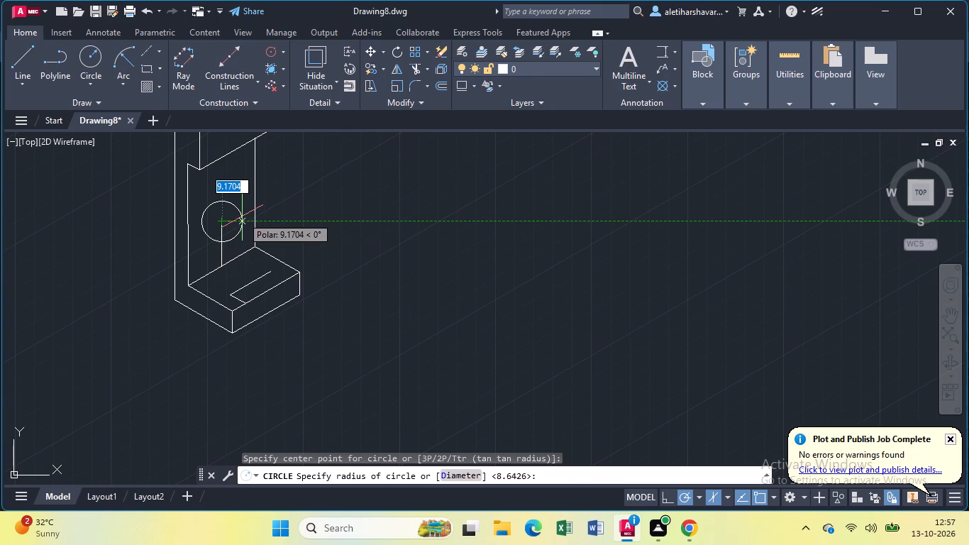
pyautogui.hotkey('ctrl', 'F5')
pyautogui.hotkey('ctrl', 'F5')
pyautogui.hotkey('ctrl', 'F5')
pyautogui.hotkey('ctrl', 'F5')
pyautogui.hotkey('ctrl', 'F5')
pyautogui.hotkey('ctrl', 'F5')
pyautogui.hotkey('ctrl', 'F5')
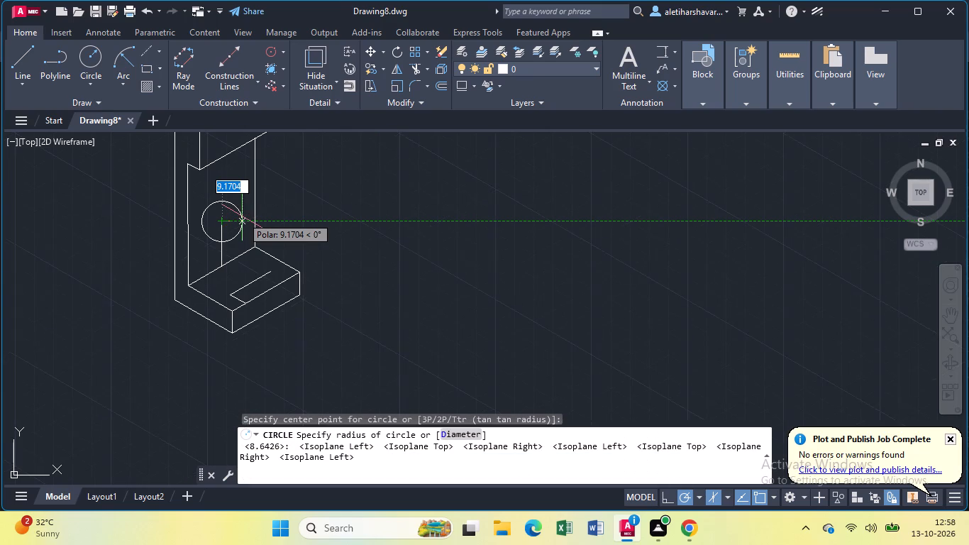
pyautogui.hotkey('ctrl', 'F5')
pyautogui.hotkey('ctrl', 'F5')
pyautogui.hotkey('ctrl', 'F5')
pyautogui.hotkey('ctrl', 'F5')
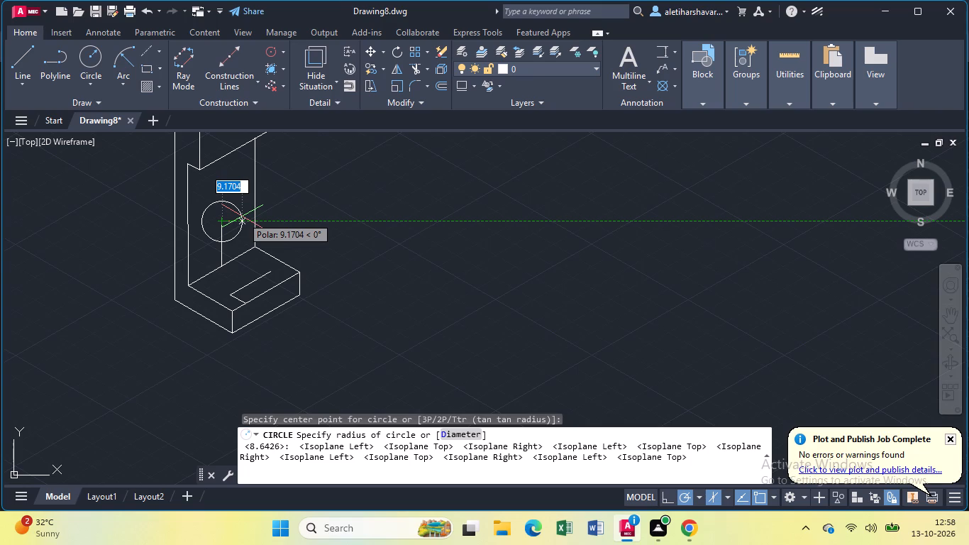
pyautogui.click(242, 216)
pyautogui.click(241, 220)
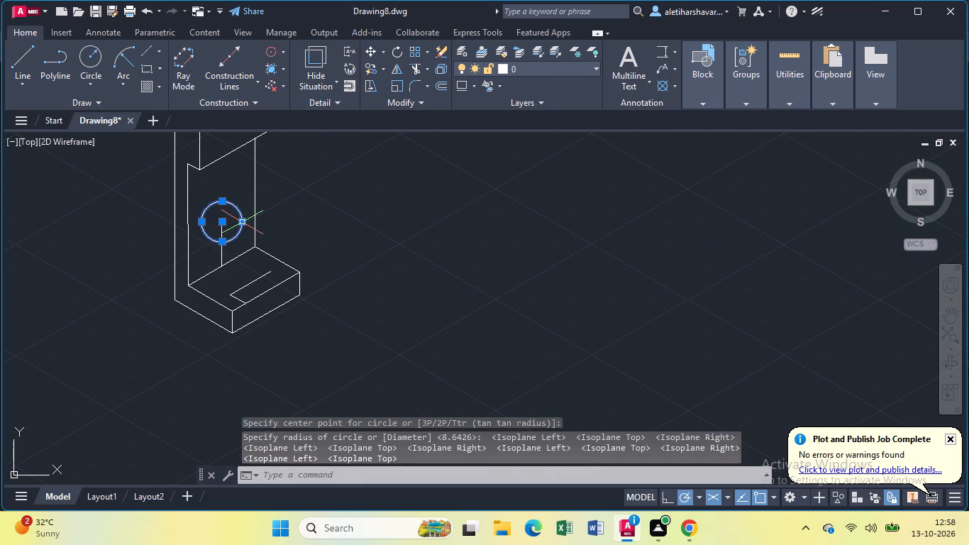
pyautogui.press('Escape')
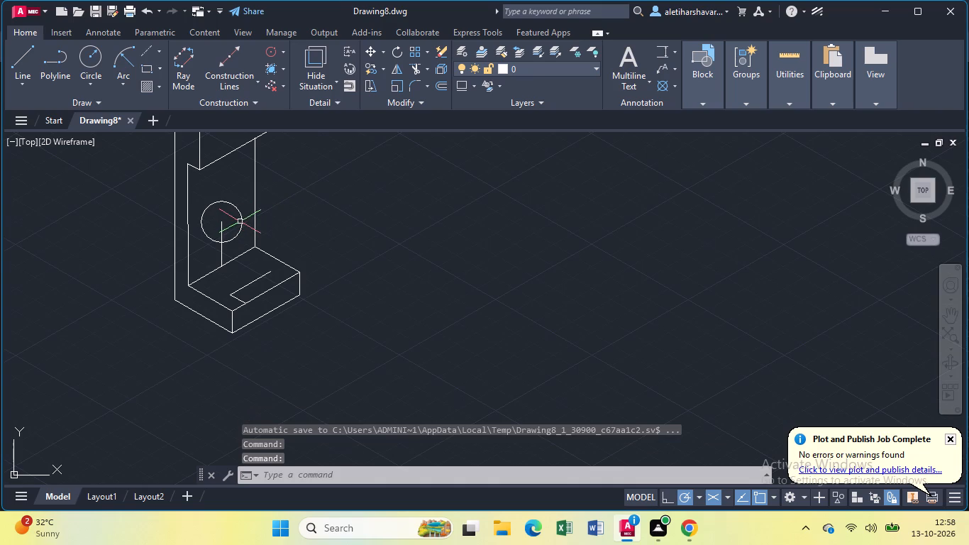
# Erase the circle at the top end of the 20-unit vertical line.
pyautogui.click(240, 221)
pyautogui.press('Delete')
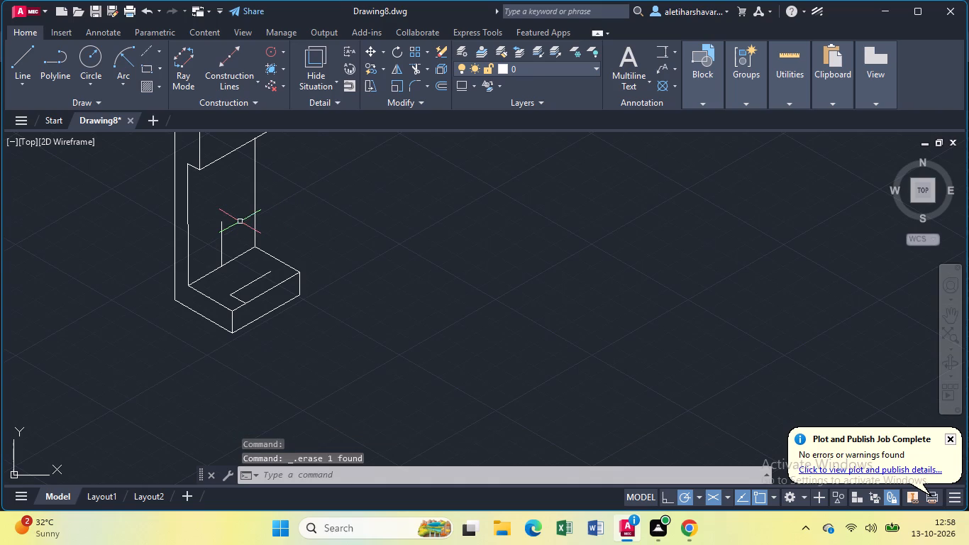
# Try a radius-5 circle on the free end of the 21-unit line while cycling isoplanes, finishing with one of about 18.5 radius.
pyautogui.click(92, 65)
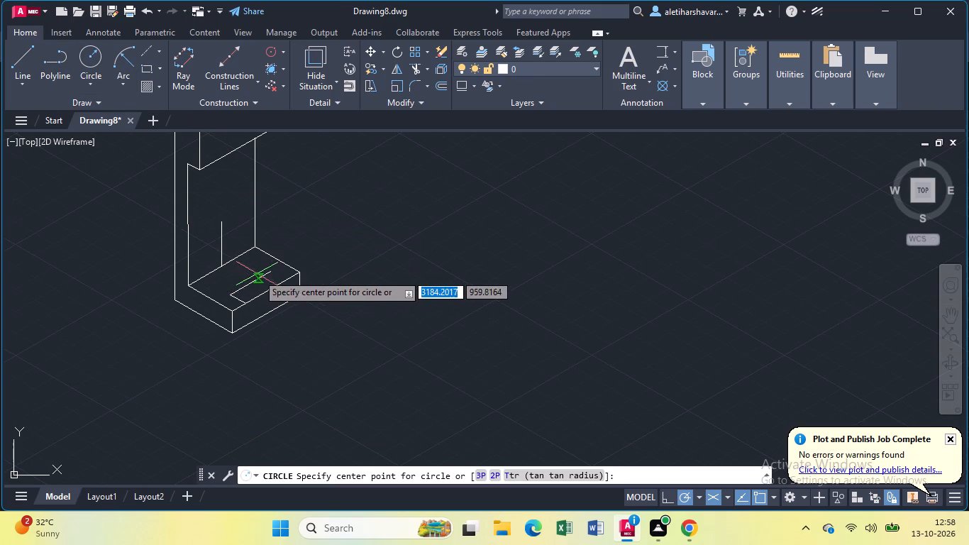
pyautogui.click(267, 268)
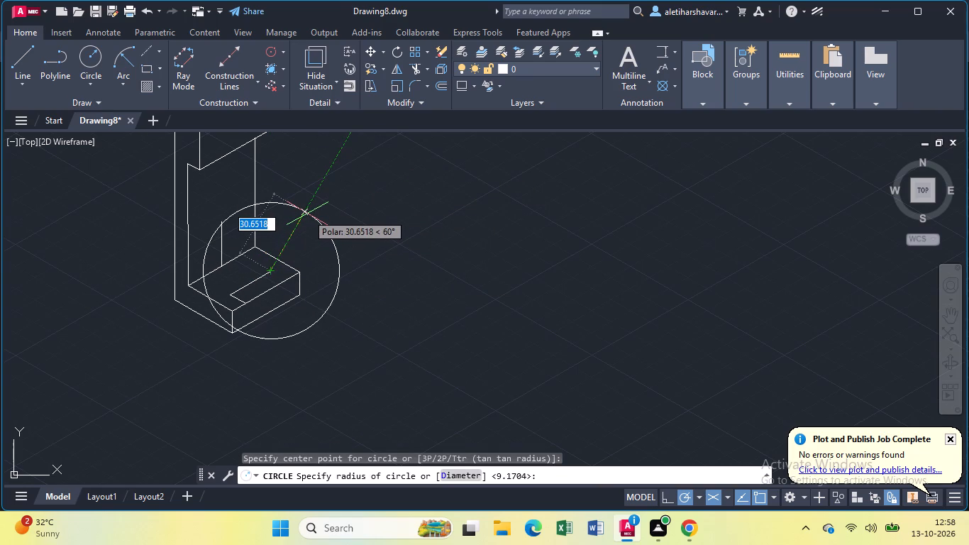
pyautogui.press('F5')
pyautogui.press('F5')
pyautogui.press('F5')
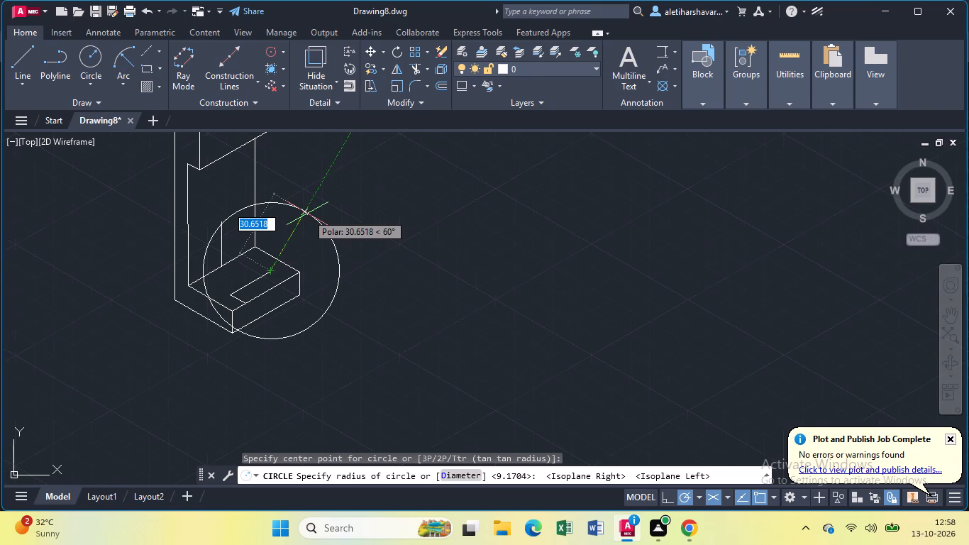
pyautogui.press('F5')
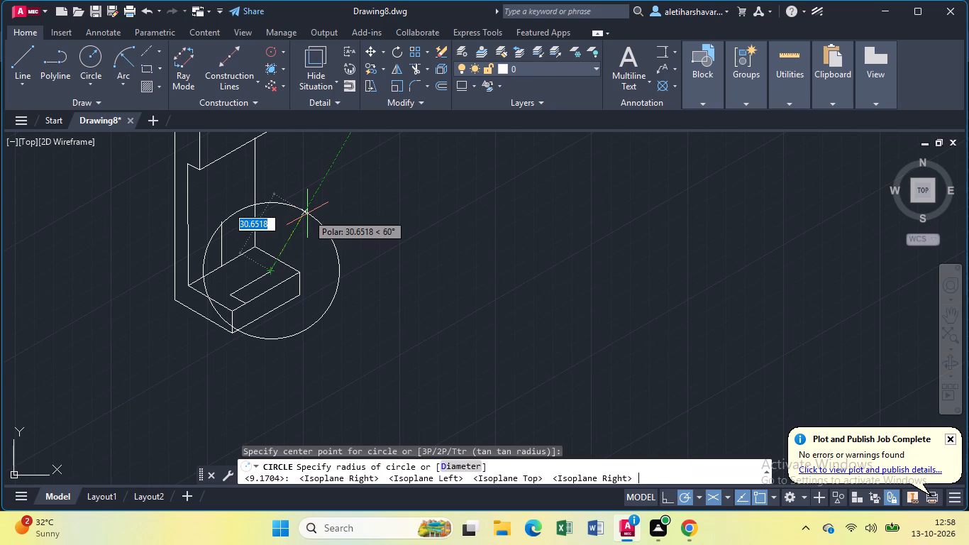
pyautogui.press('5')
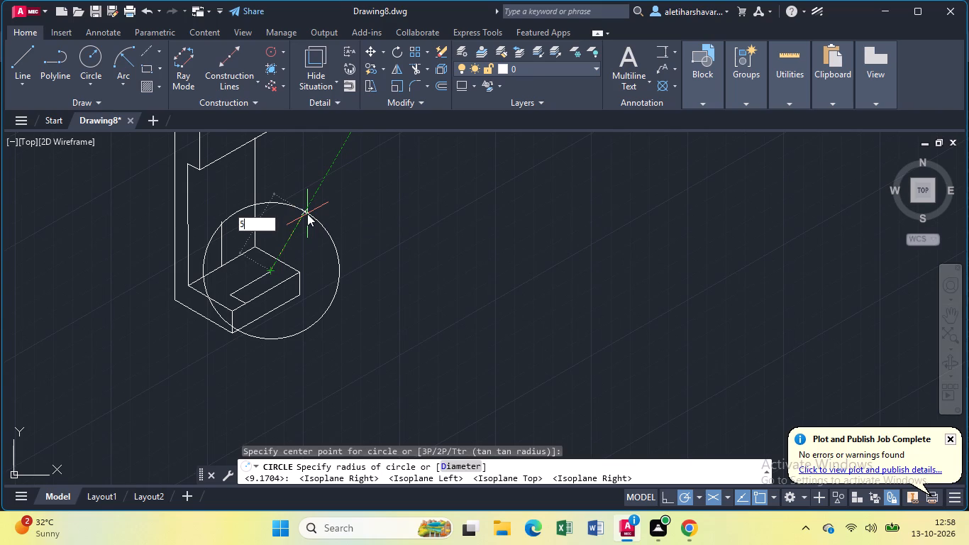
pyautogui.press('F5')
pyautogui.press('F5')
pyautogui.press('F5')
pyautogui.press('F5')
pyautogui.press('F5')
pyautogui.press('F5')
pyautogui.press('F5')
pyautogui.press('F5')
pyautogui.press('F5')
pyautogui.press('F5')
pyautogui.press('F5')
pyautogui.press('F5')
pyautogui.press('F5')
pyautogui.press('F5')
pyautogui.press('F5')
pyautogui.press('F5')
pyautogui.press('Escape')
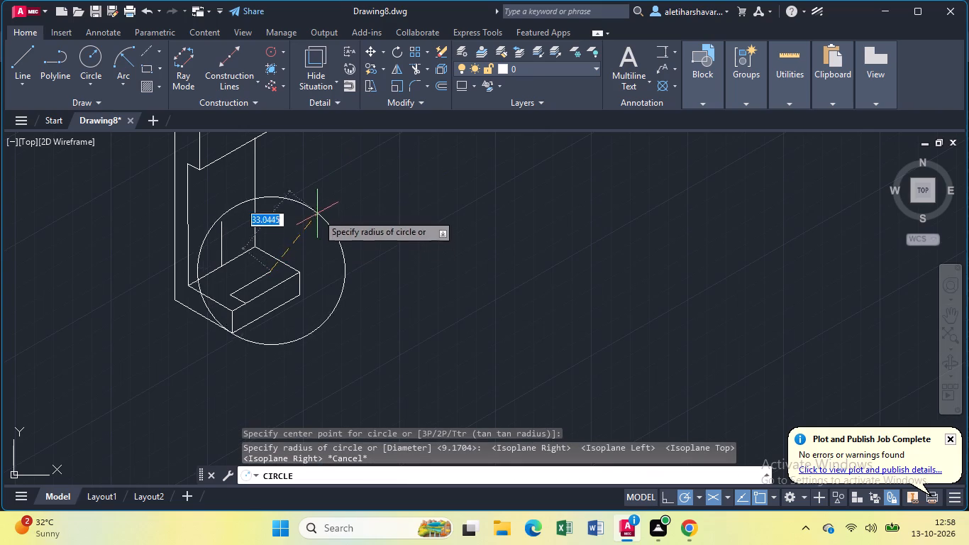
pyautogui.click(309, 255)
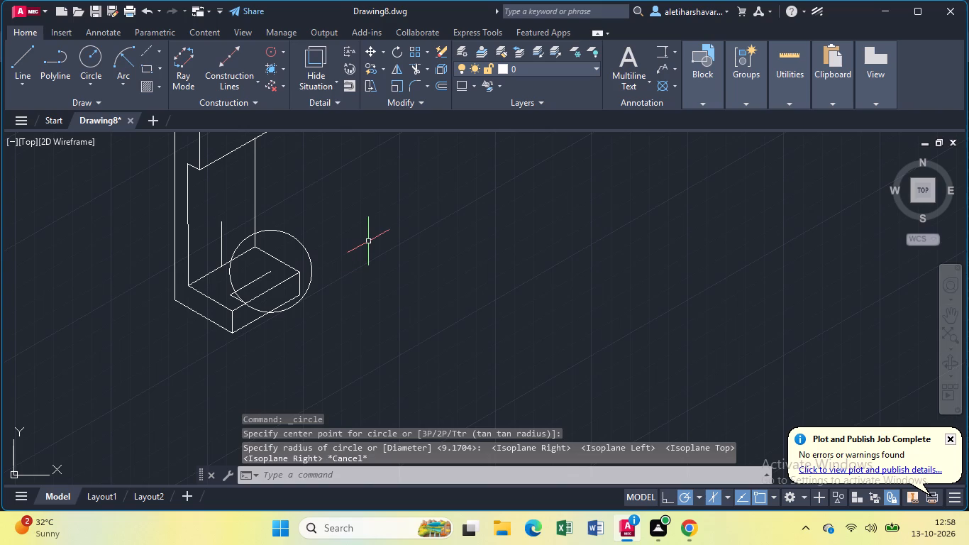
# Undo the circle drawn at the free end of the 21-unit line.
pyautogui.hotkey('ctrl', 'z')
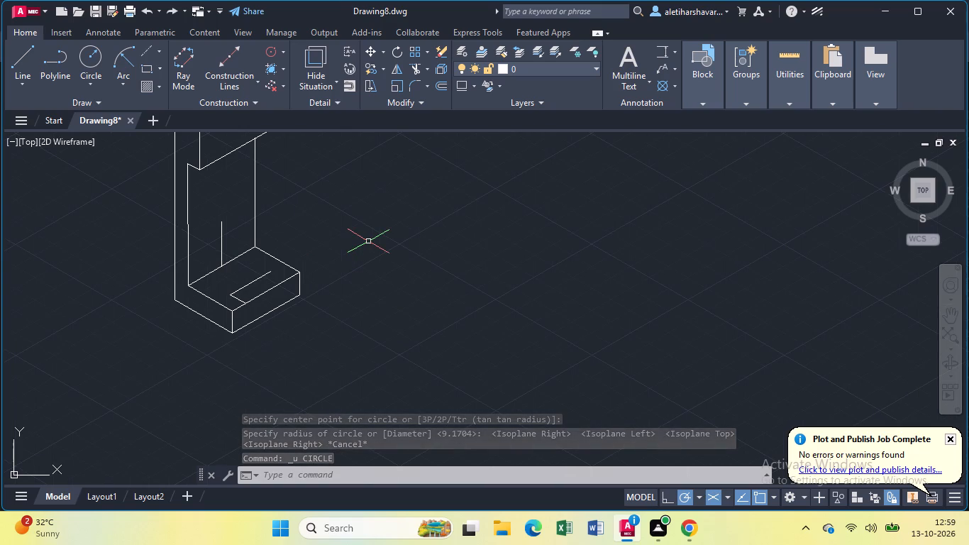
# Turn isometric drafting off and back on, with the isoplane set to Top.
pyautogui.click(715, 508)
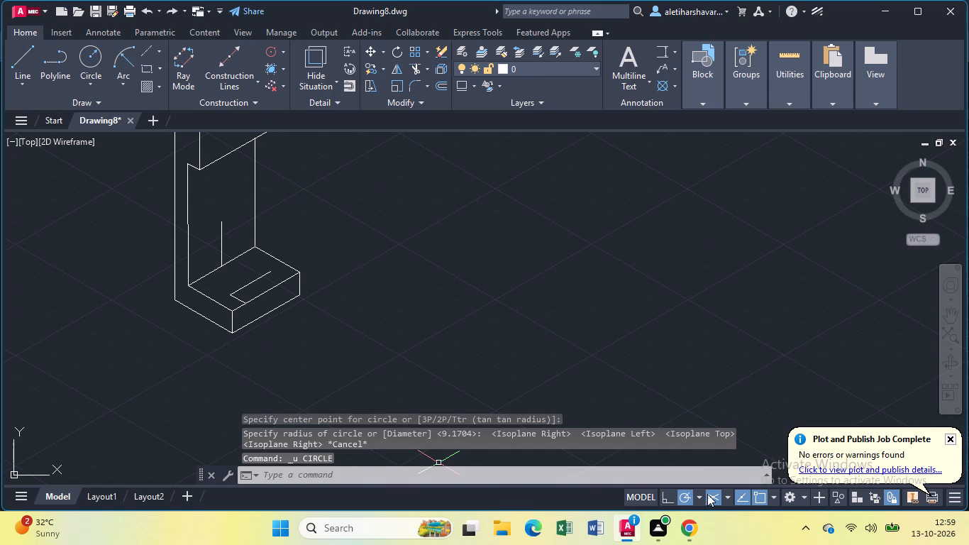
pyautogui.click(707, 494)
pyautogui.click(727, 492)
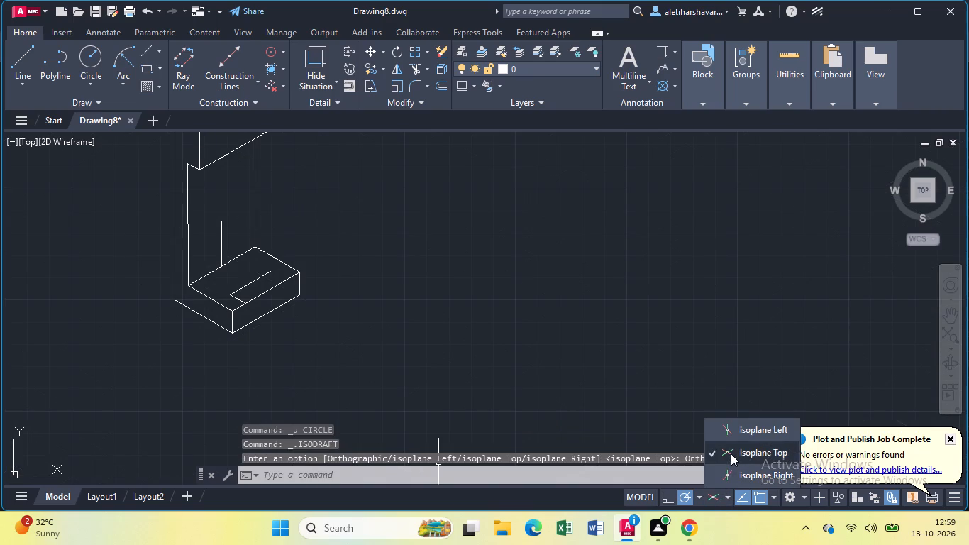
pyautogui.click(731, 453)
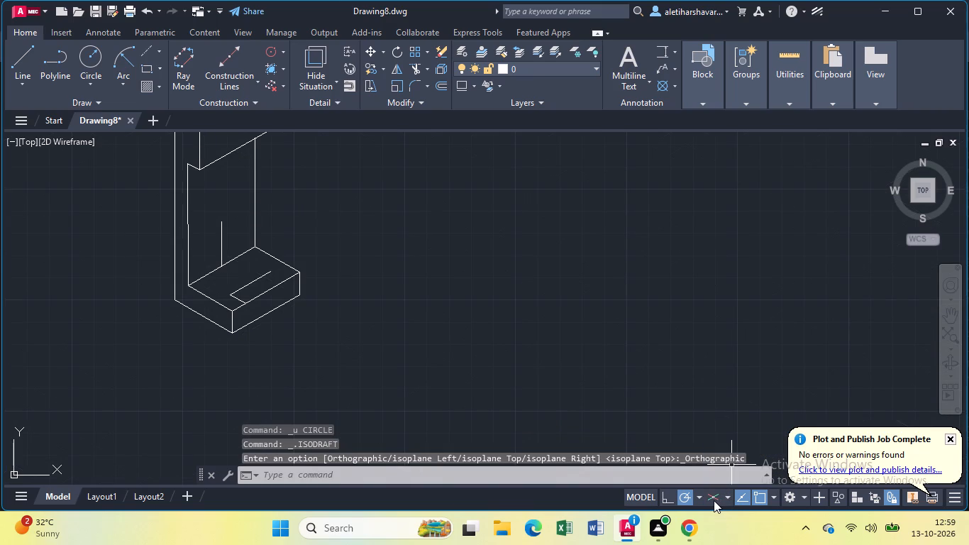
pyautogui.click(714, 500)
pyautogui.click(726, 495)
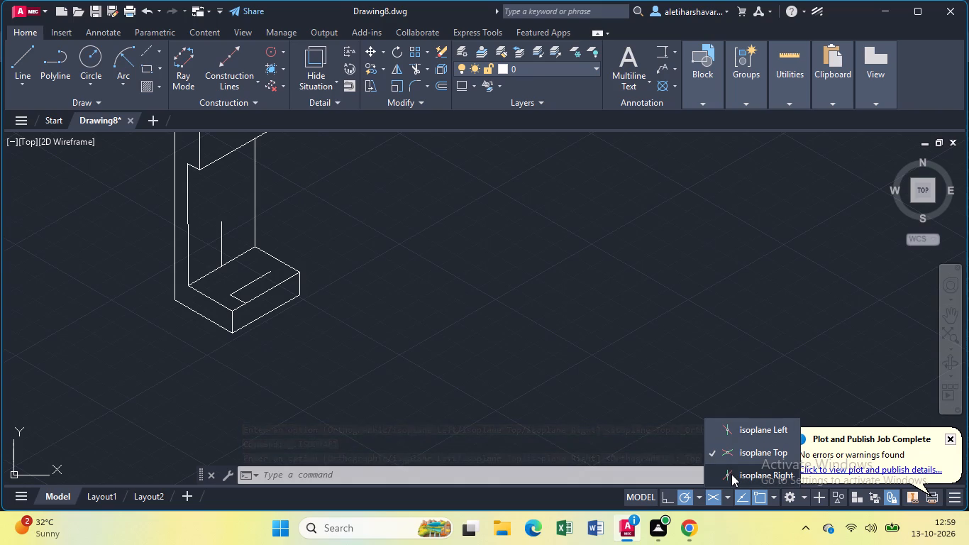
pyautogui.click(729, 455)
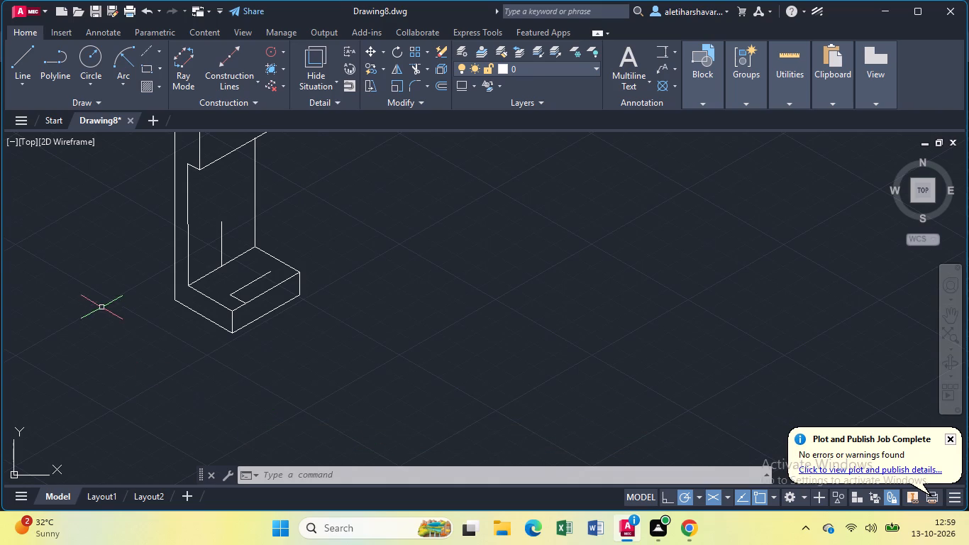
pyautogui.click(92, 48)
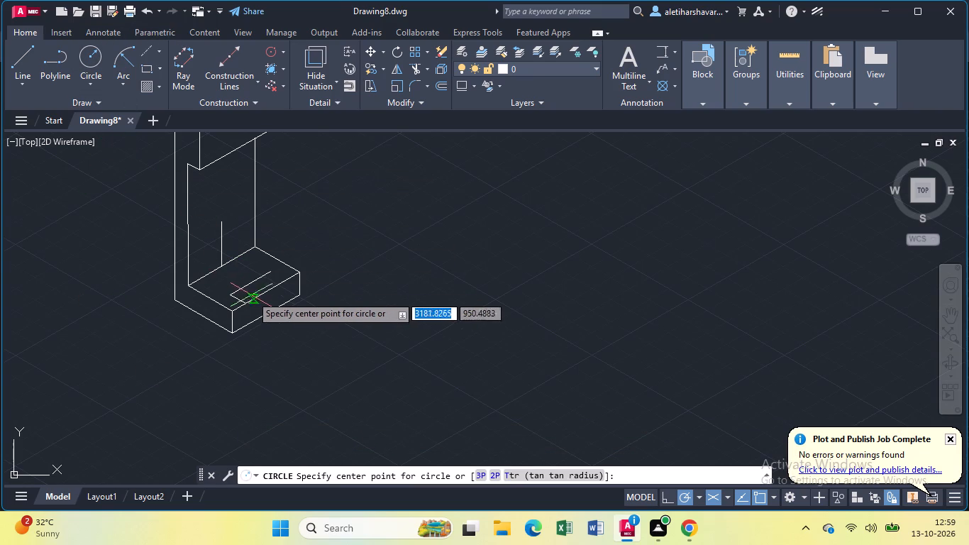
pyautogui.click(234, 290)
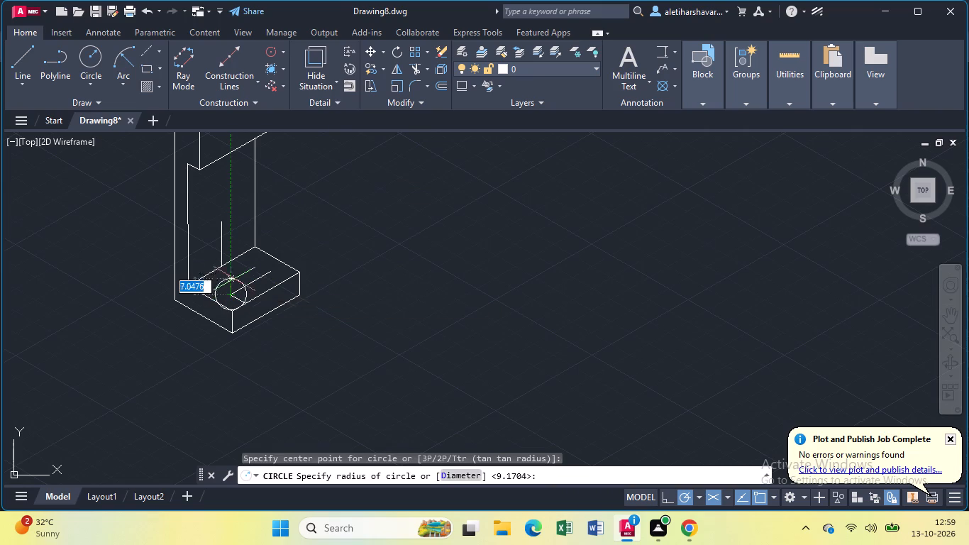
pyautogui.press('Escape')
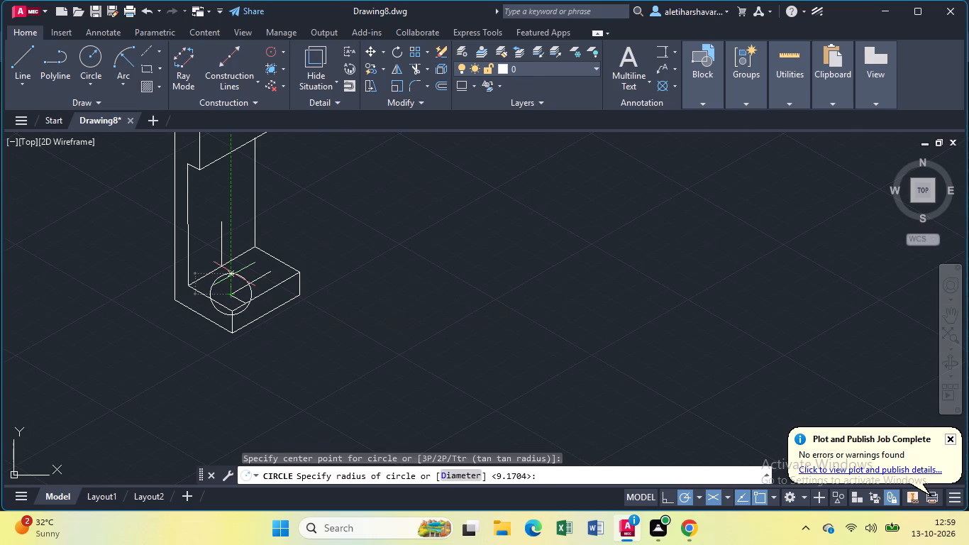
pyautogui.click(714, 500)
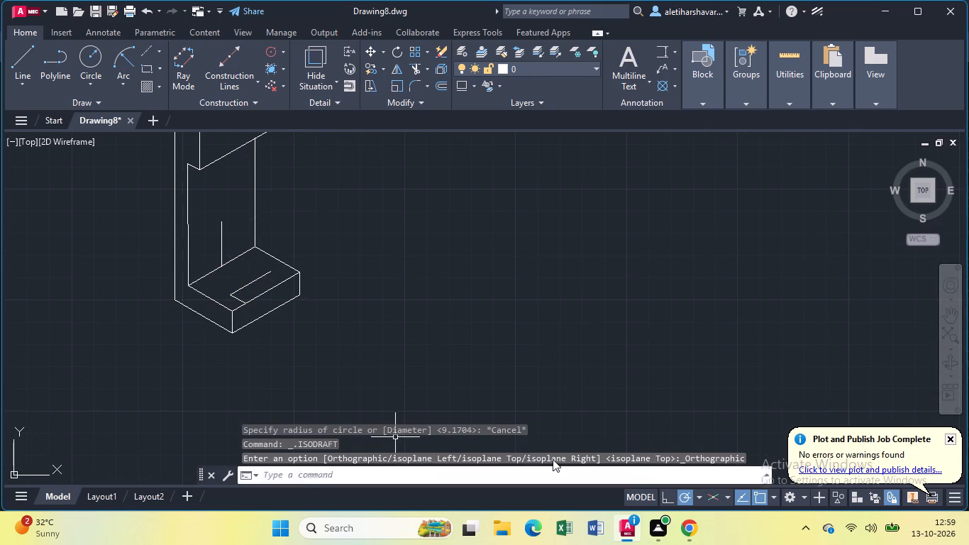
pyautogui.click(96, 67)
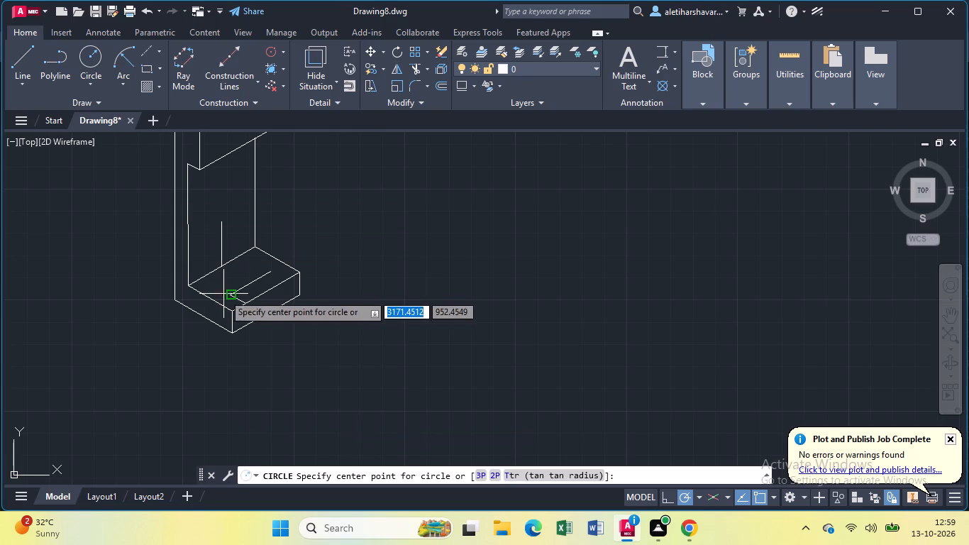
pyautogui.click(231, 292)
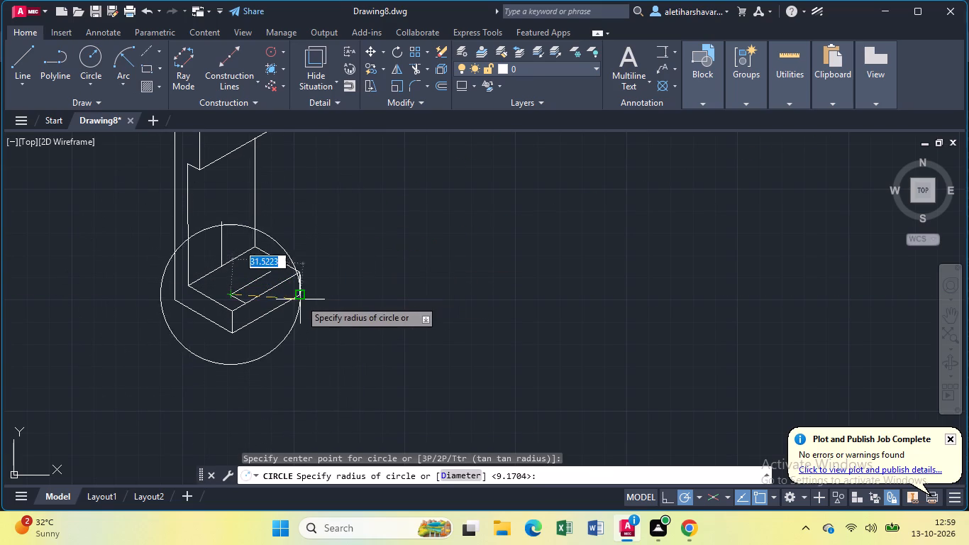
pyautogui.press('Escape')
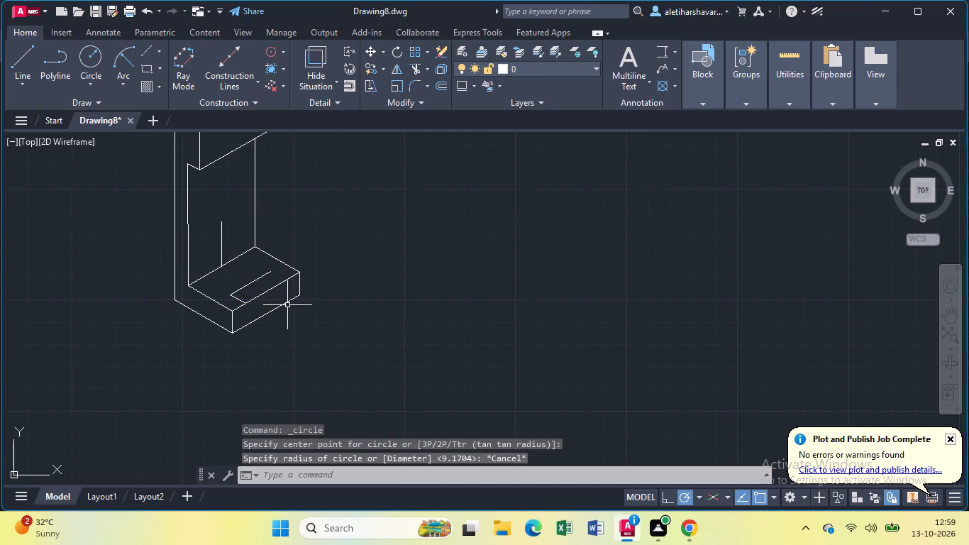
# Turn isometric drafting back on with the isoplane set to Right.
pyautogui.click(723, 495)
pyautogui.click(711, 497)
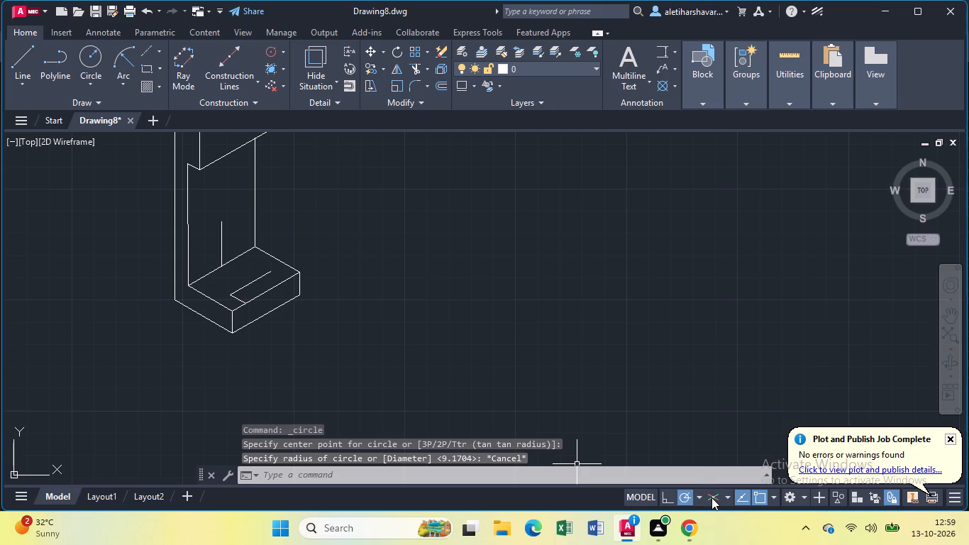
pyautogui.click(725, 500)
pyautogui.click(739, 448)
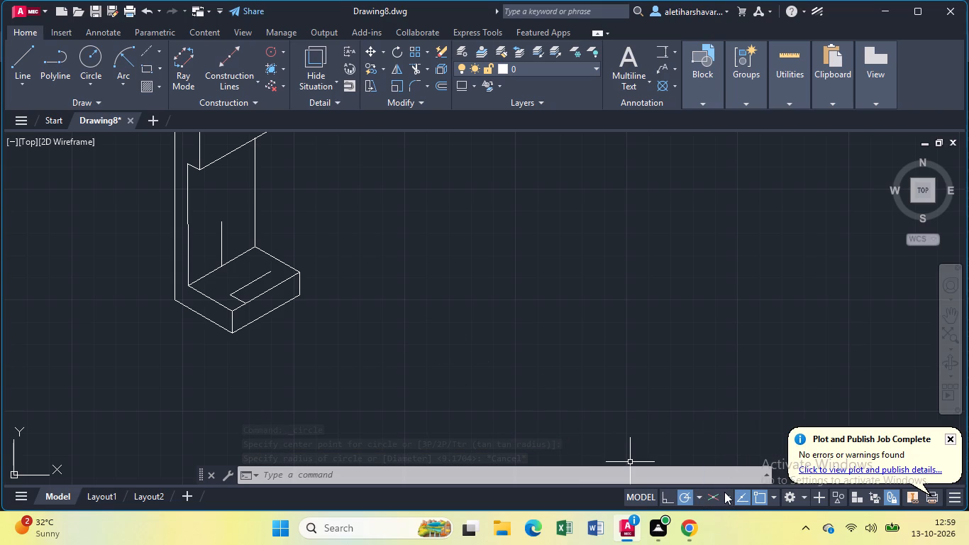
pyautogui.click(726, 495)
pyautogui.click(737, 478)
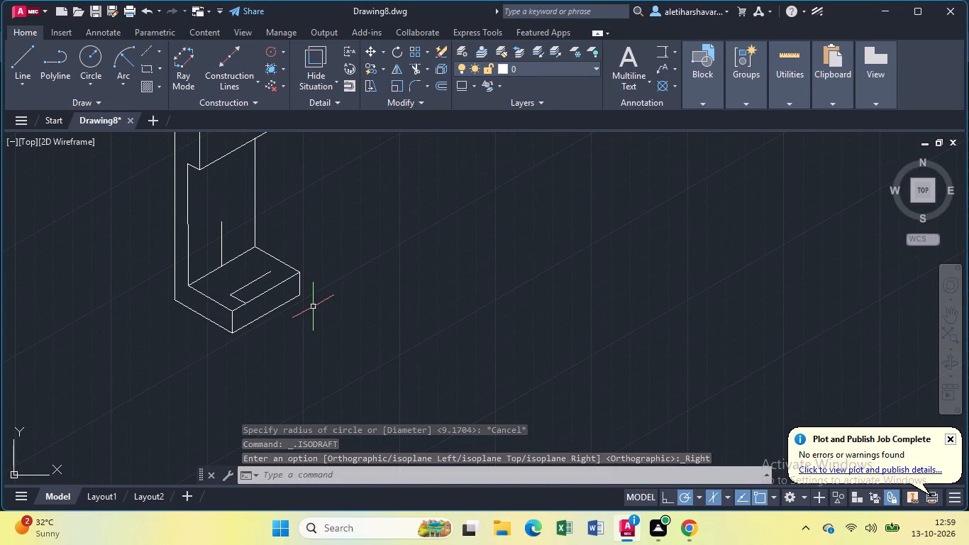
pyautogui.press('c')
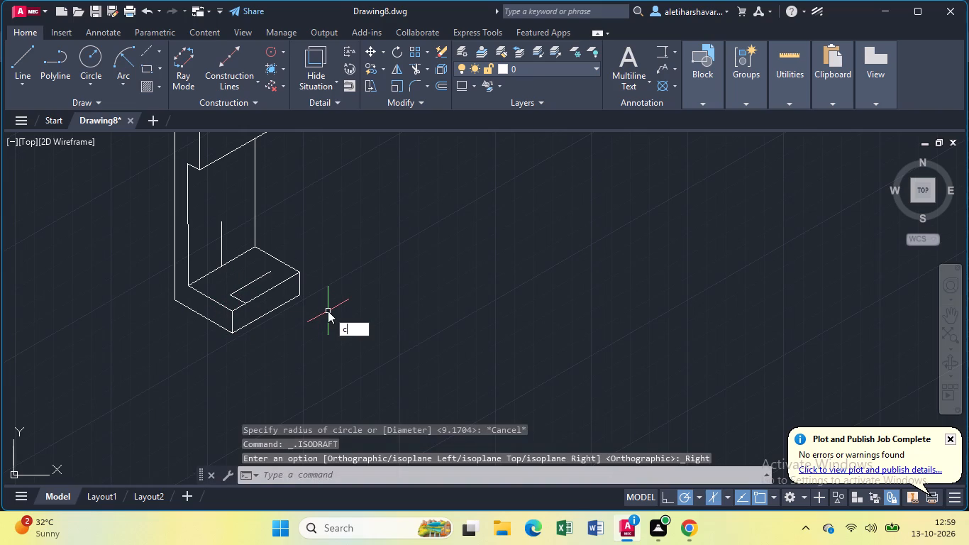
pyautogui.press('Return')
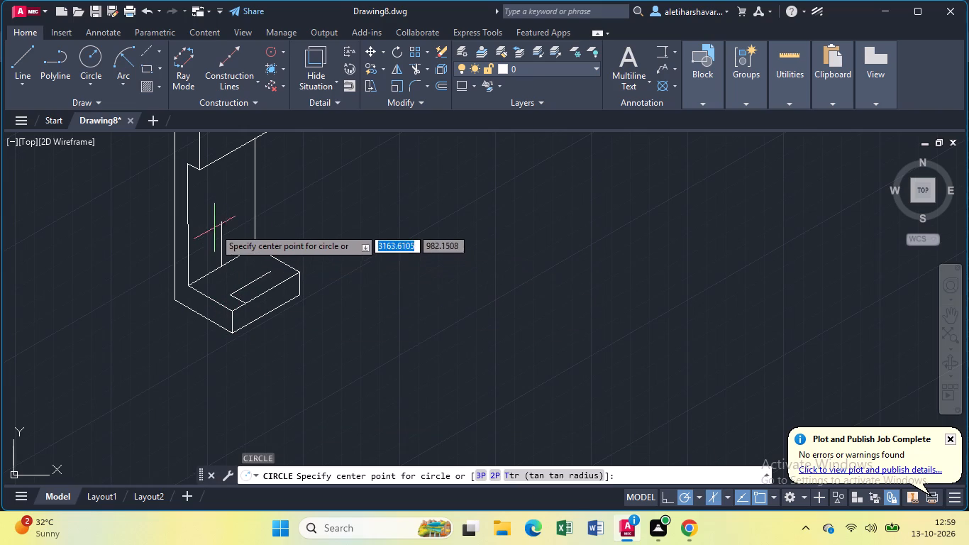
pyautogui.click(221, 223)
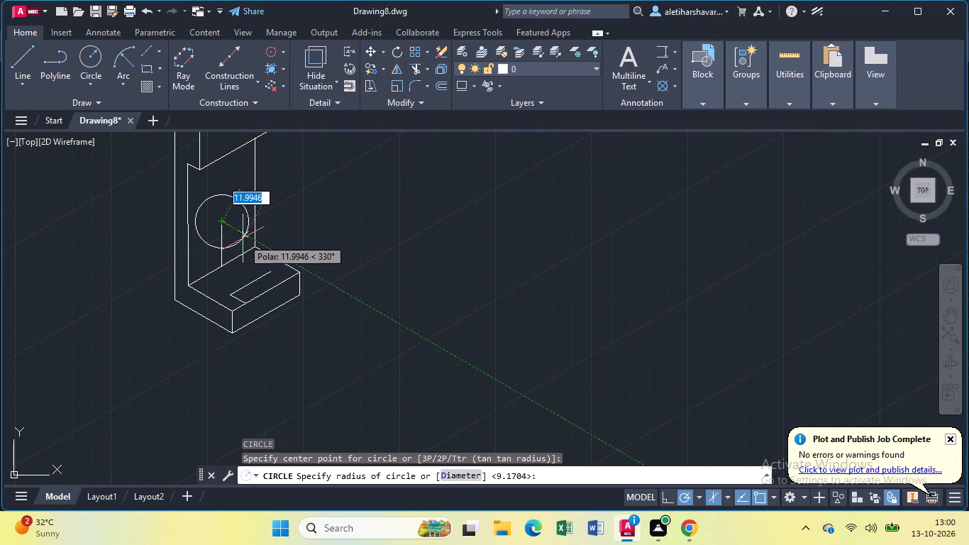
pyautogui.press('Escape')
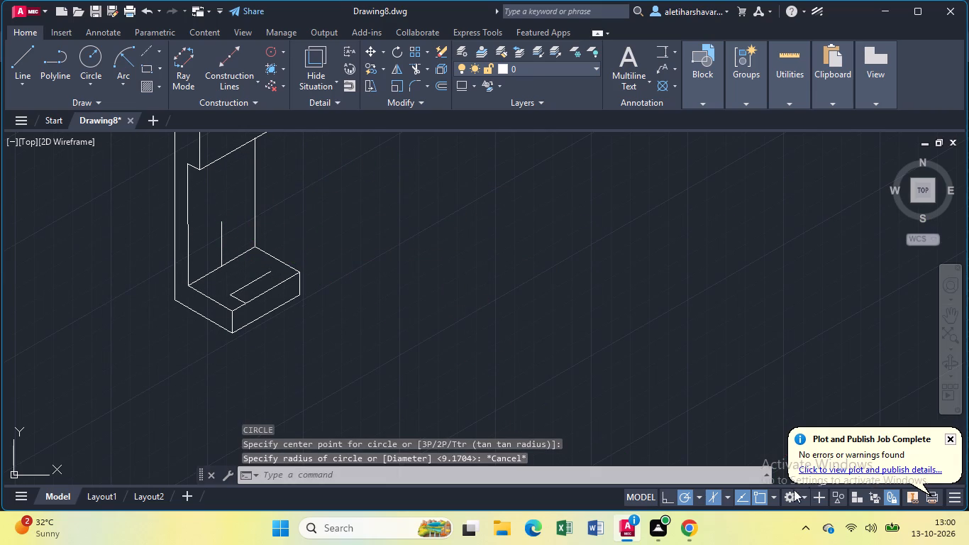
# Set the isoplane to Left.
pyautogui.click(725, 497)
pyautogui.click(736, 432)
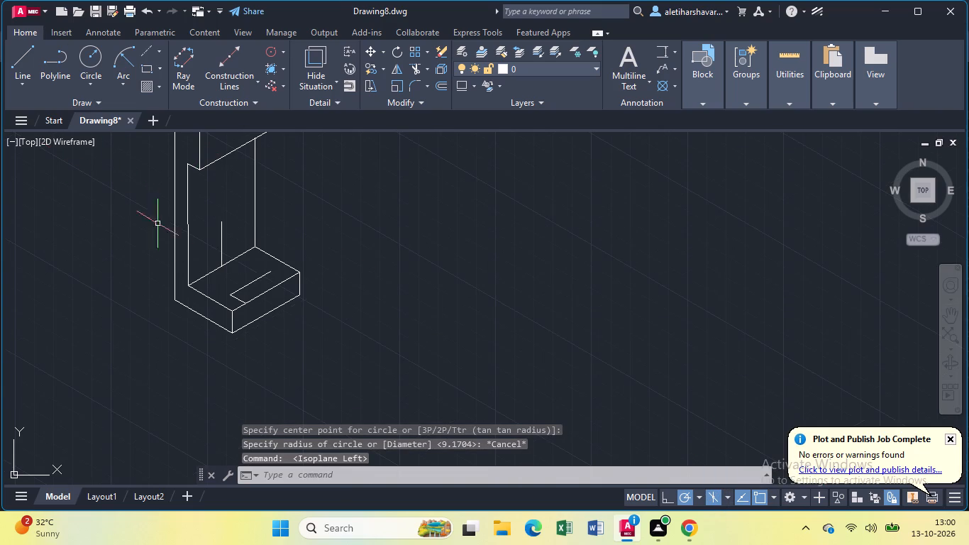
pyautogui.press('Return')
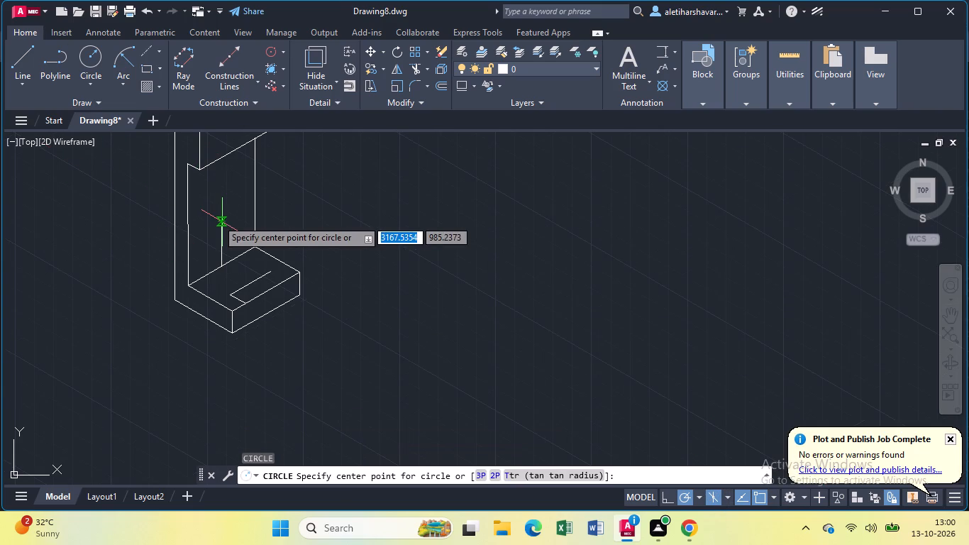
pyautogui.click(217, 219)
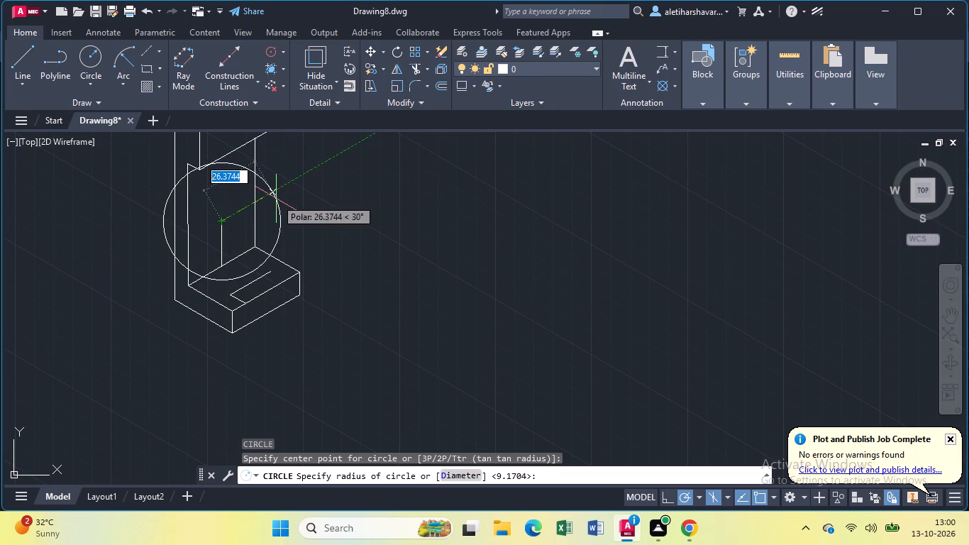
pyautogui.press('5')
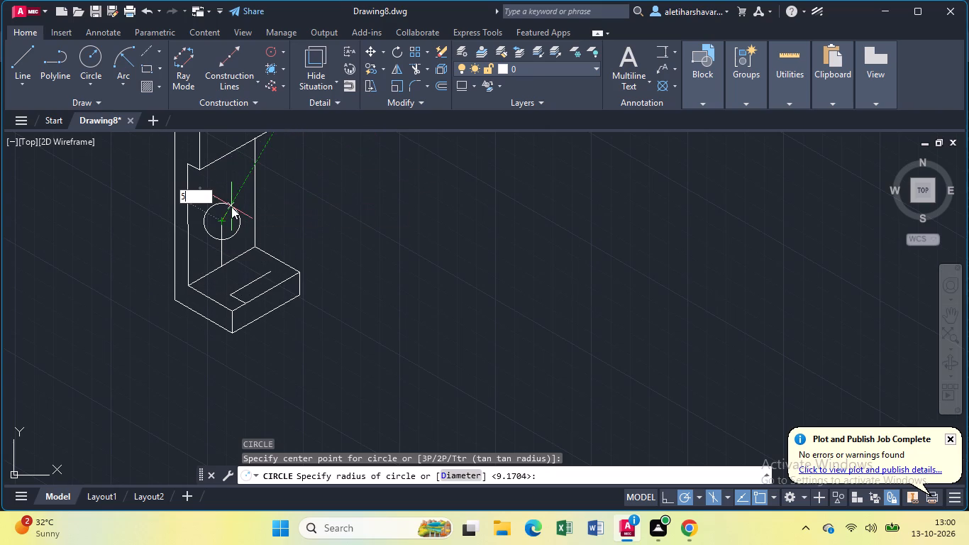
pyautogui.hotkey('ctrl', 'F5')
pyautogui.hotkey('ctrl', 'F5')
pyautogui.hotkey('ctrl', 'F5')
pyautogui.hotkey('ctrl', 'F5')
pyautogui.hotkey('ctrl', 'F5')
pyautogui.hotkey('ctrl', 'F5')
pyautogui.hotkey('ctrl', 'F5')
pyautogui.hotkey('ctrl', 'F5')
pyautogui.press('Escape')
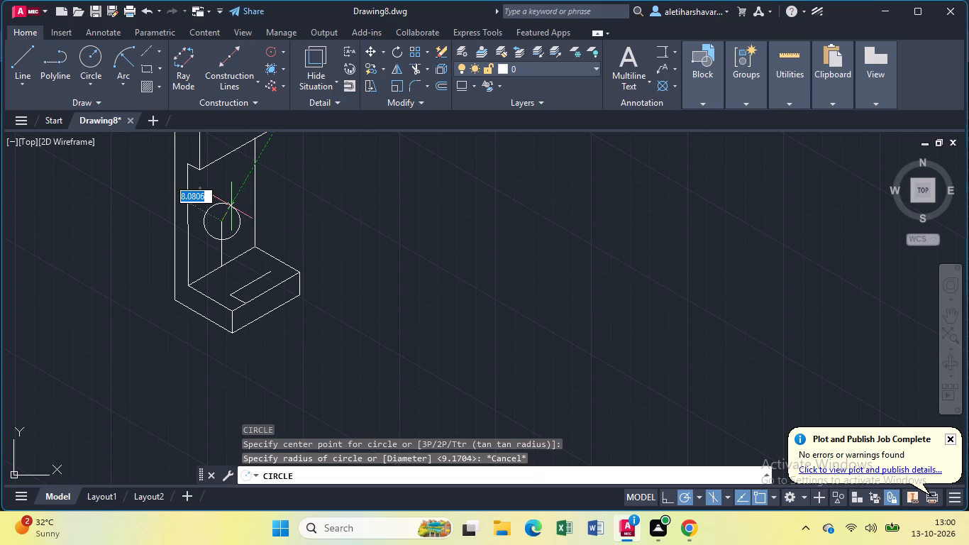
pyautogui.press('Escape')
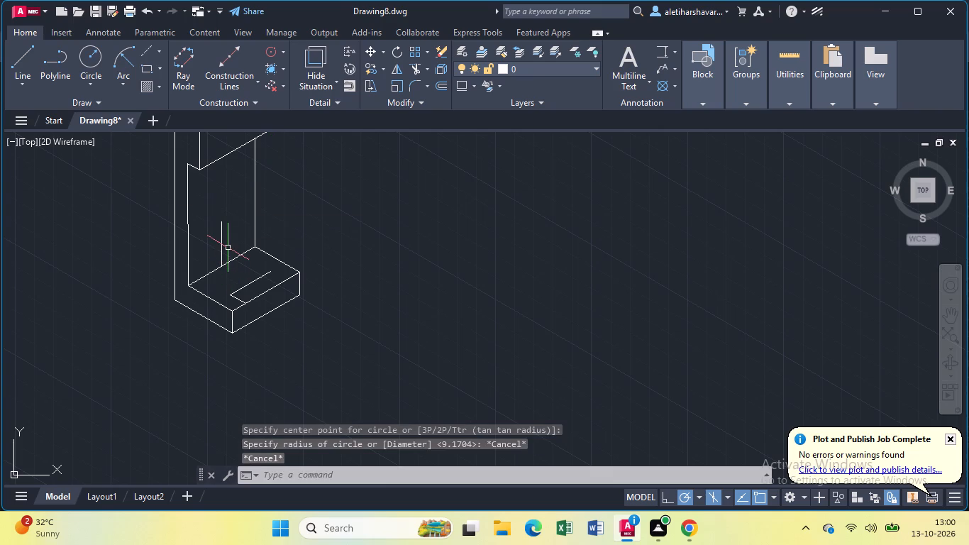
# Fillet the upper block's front top edge and adjoining vertical edge with radius 5, placing the radius dimension outside the block.
pyautogui.scroll(-1, 200, 224)
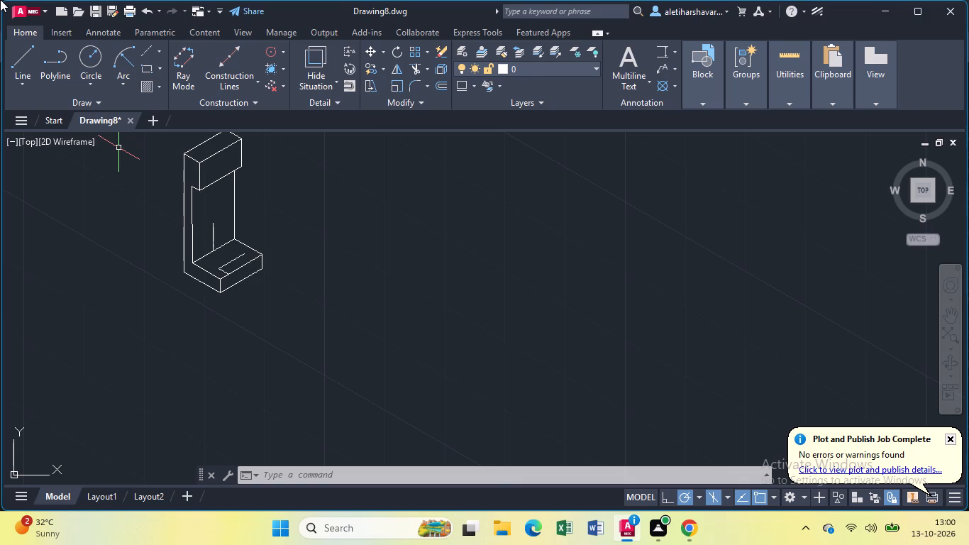
pyautogui.press('f')
pyautogui.press('Return')
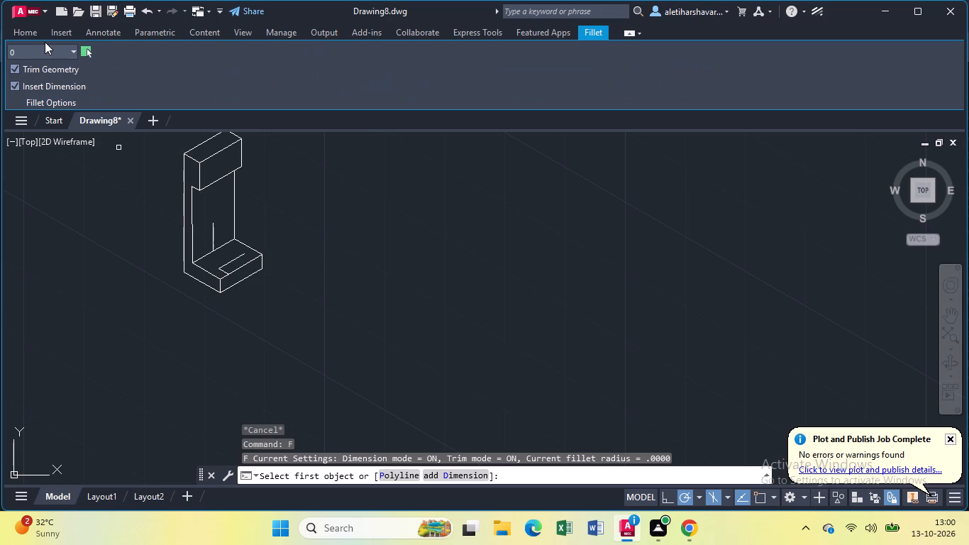
pyautogui.click(72, 48)
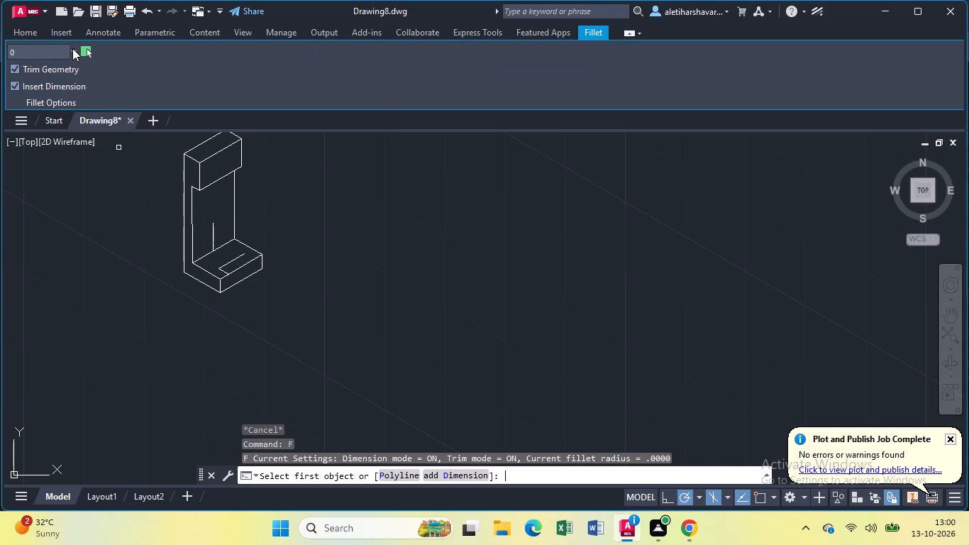
pyautogui.click(72, 48)
pyautogui.click(58, 47)
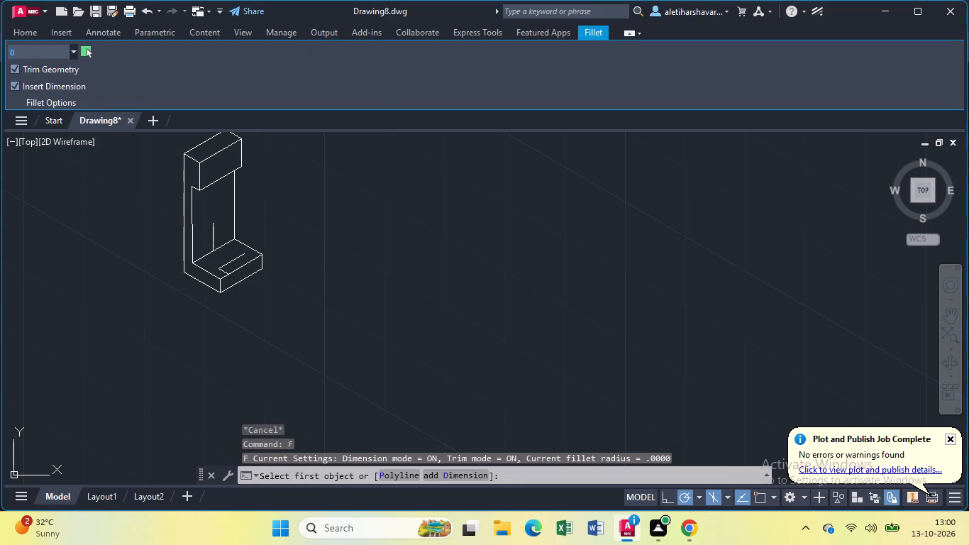
pyautogui.click(60, 48)
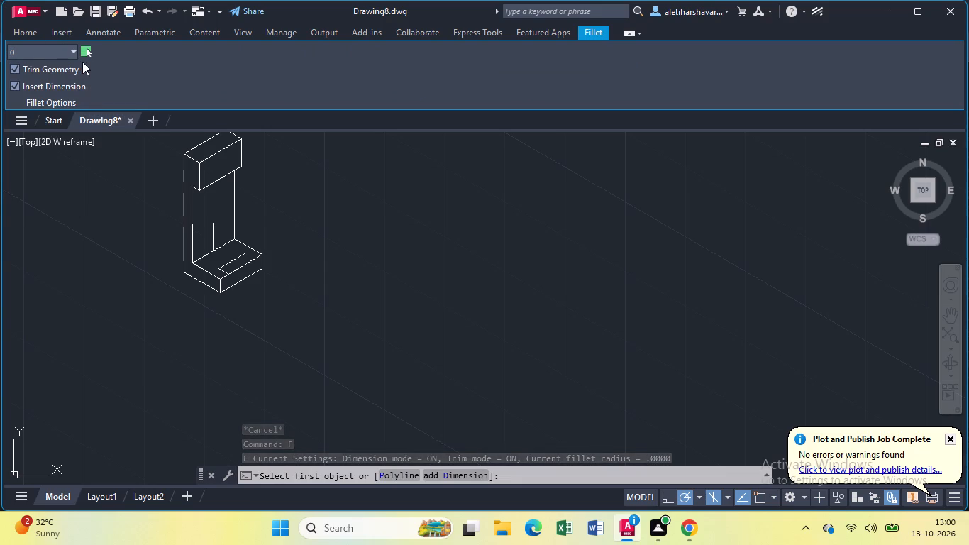
pyautogui.click(75, 50)
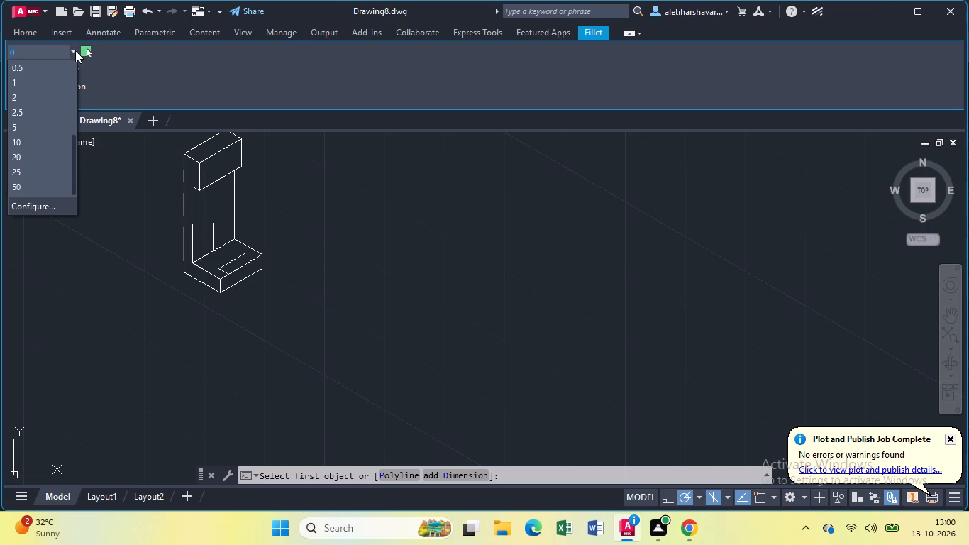
pyautogui.press('BackSpace')
pyautogui.press('5')
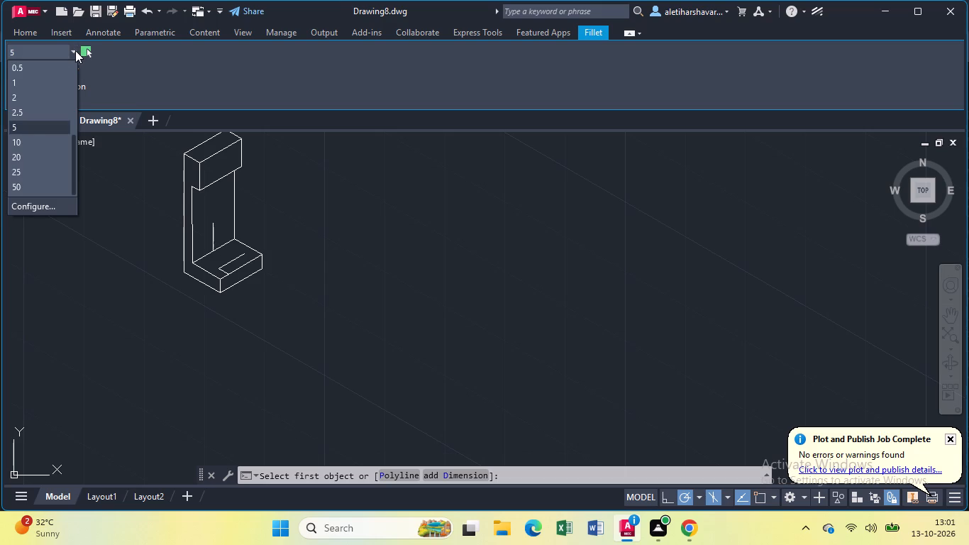
pyautogui.press('Return')
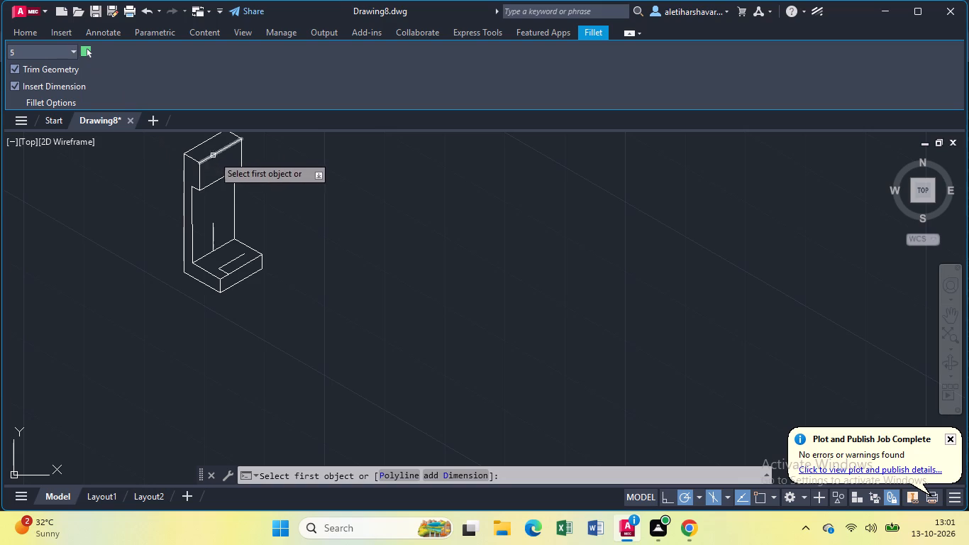
pyautogui.click(206, 159)
pyautogui.click(201, 176)
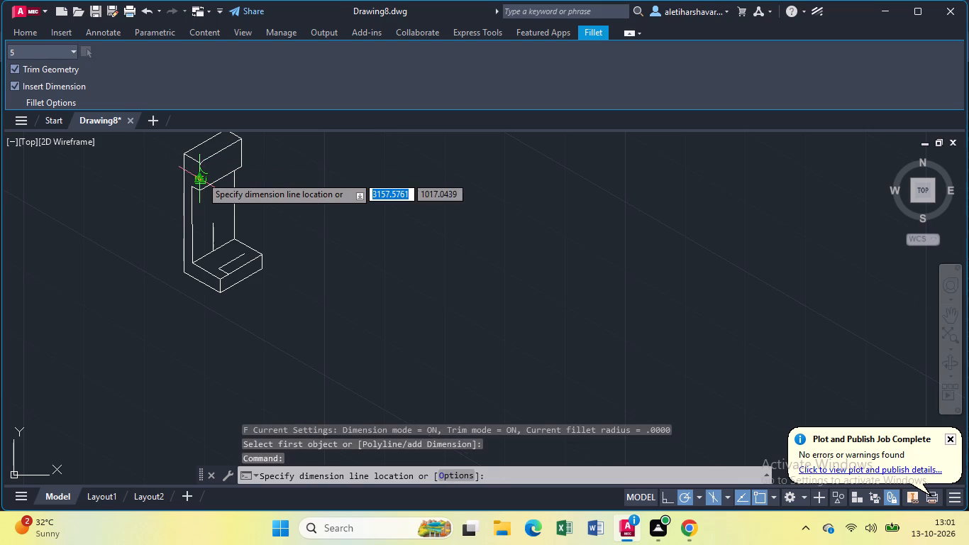
pyautogui.click(166, 171)
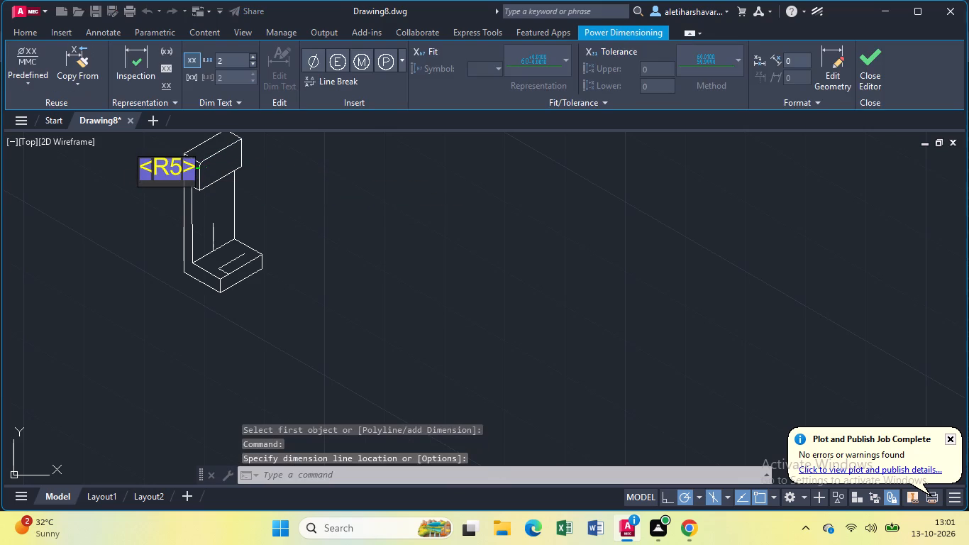
pyautogui.click(140, 167)
pyautogui.press('Return')
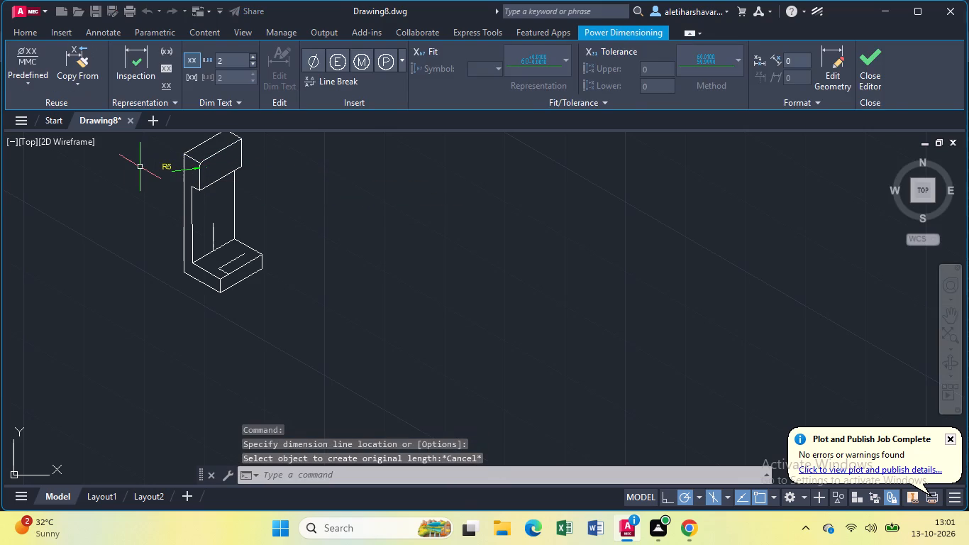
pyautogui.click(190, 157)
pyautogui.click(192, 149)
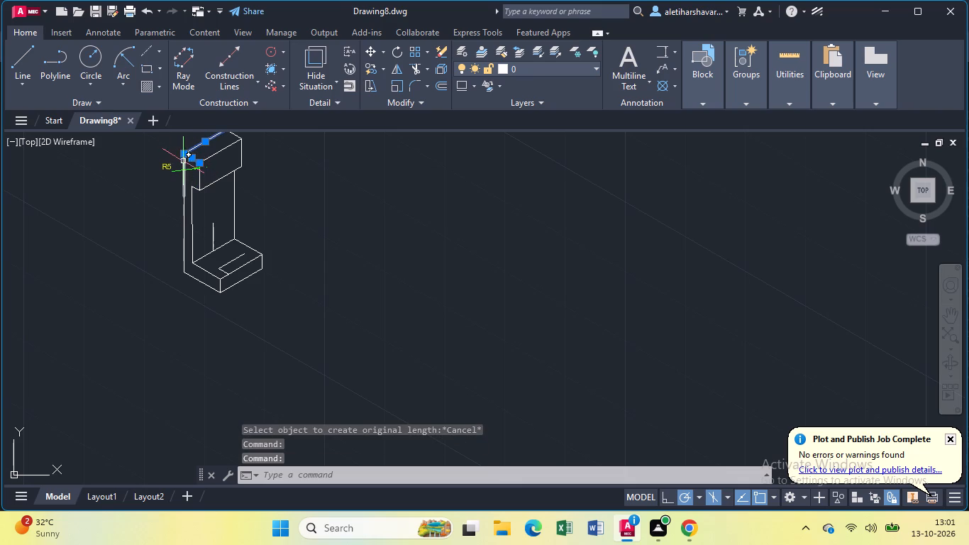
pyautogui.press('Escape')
# Fillet the upper block's rear top edge and the outer vertical edge with radius 5, placing the radius dimension outside the block.
pyautogui.press('Return')
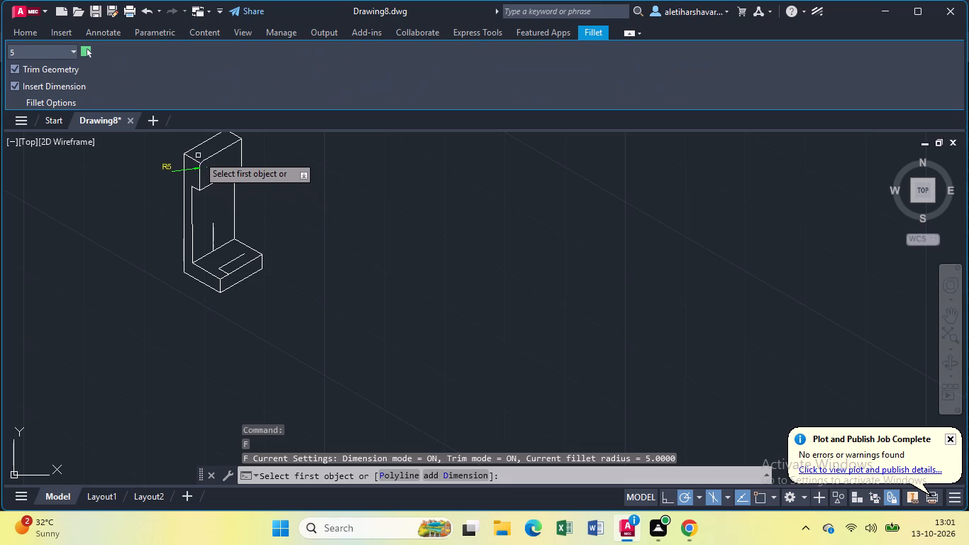
pyautogui.click(195, 148)
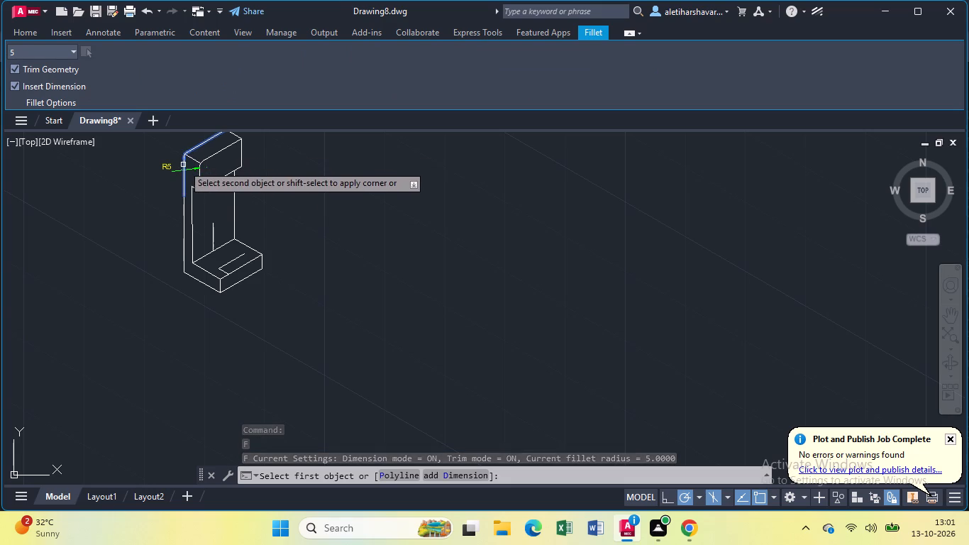
pyautogui.click(184, 166)
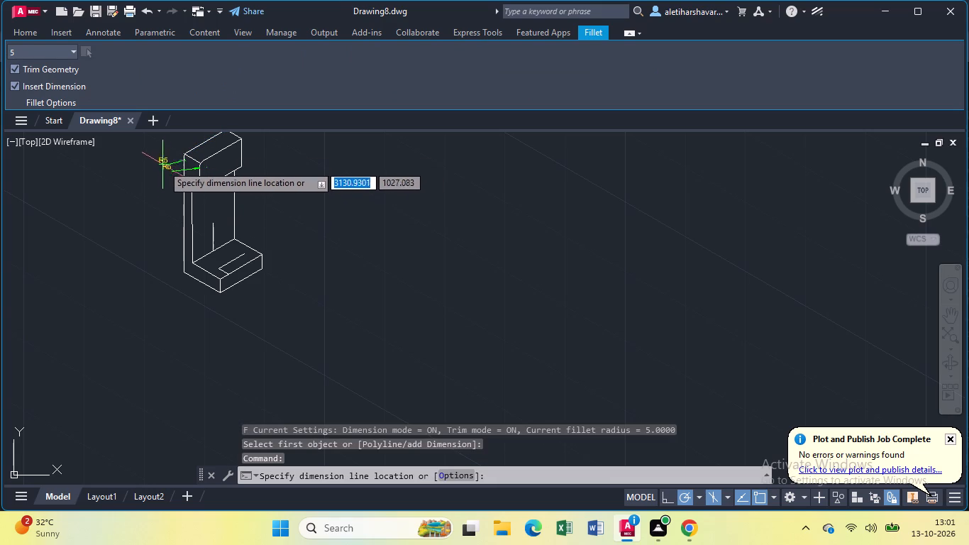
pyautogui.click(166, 160)
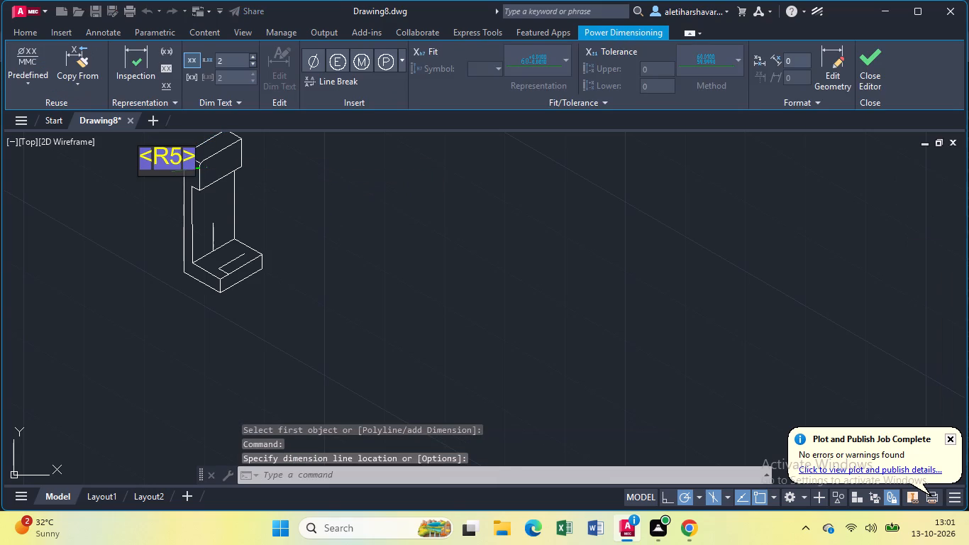
pyautogui.press('Return')
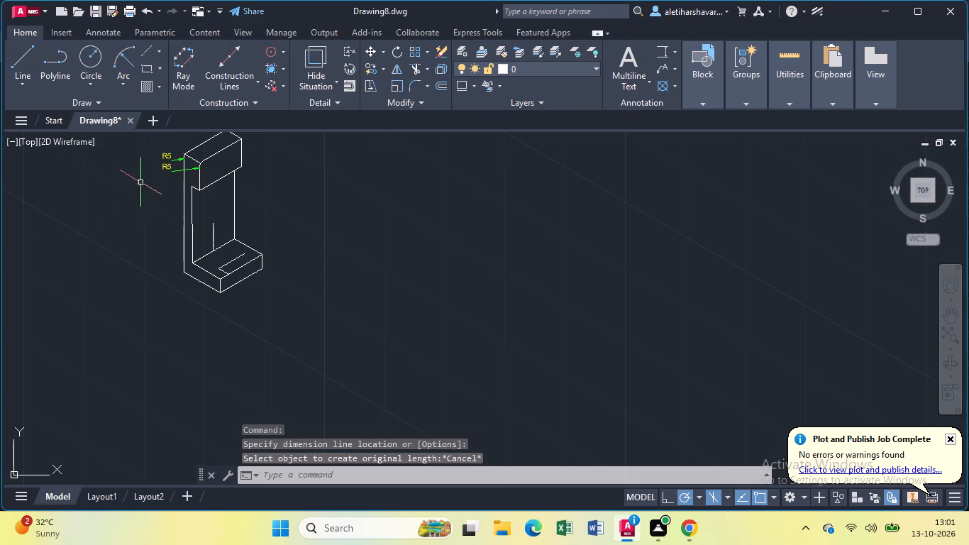
# Delete the short depth edge between the two rounded corners of the upper block.
pyautogui.click(193, 159)
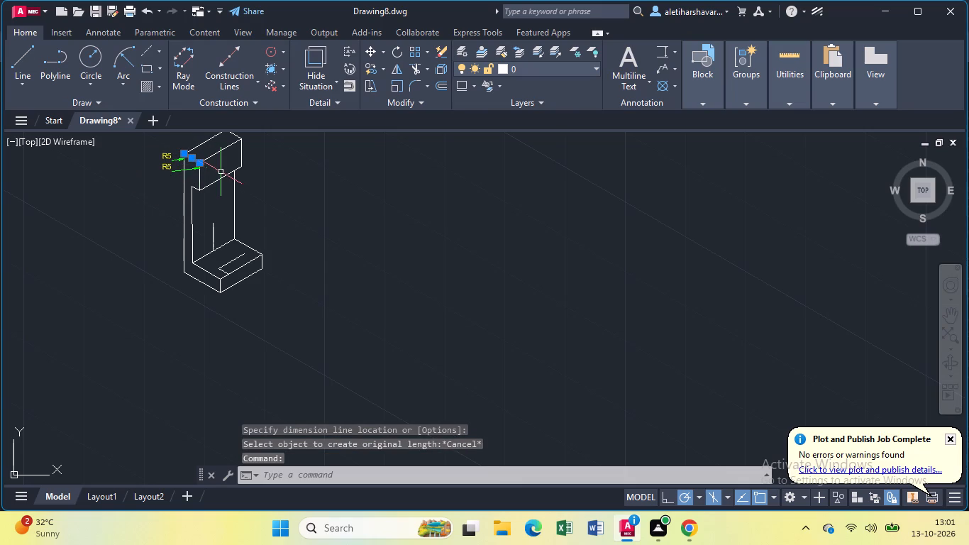
pyautogui.press('Delete')
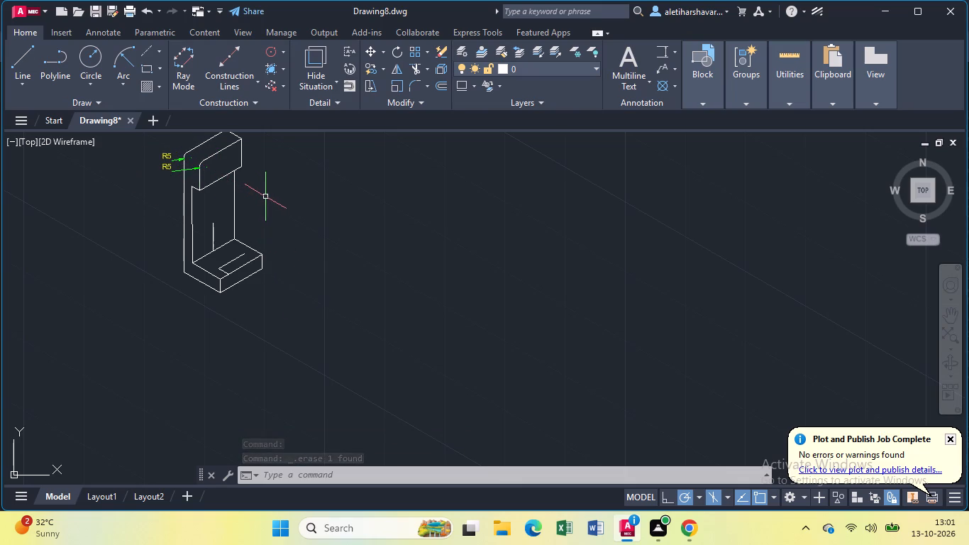
# Fillet the other top corner of the upper block's front face with radius 5, without keeping a radius dimension.
pyautogui.moveTo(275, 200); pyautogui.dragTo(244, 278, button='middle')
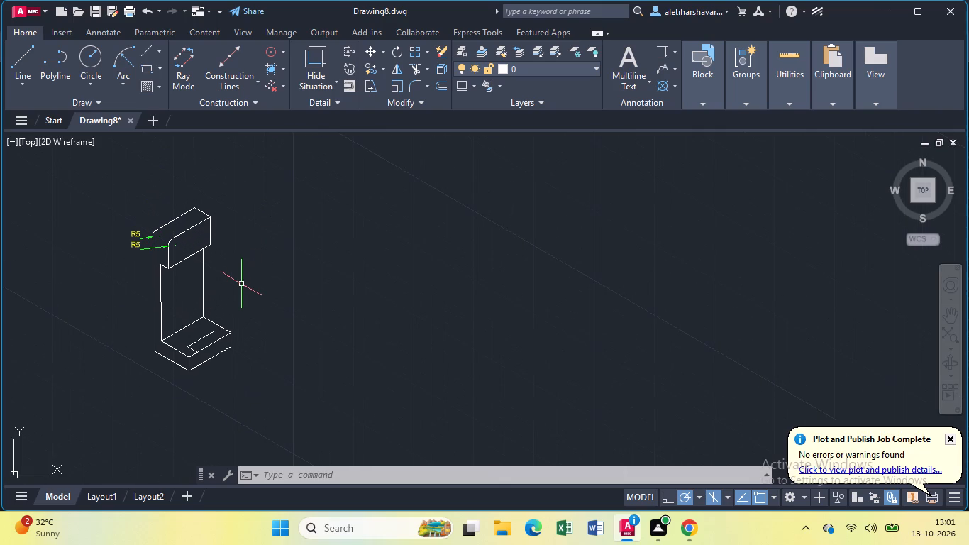
pyautogui.scroll(3, 206, 224)
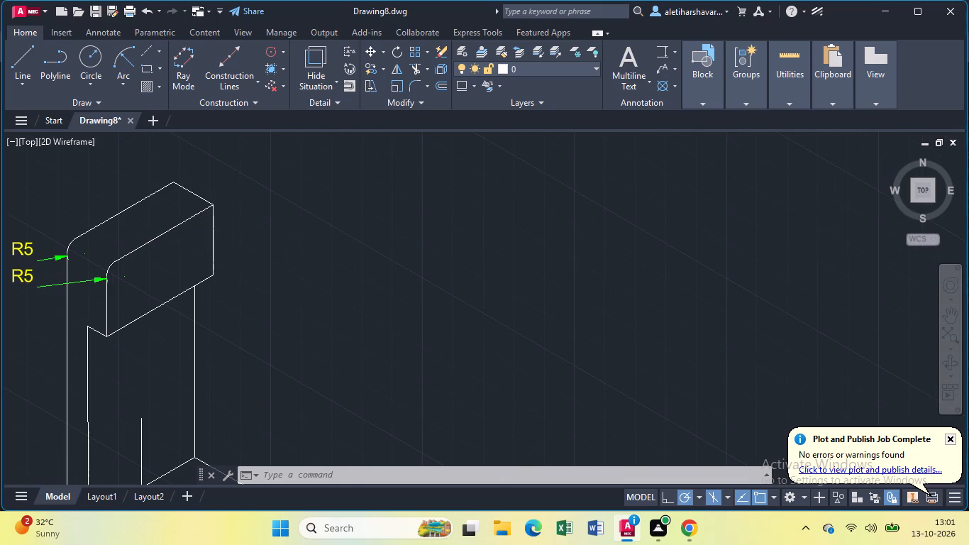
pyautogui.moveTo(208, 227); pyautogui.dragTo(216, 321, button='middle')
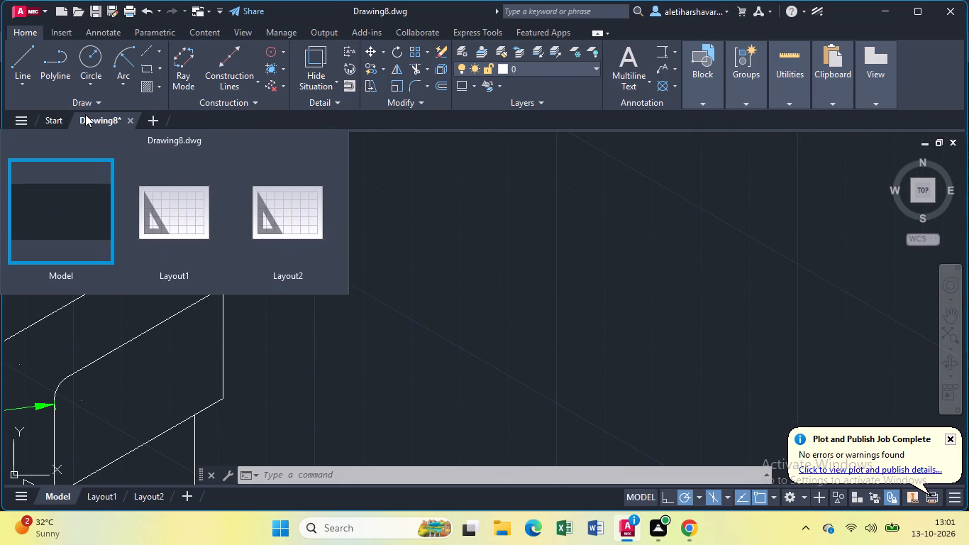
pyautogui.press('f')
pyautogui.press('Return')
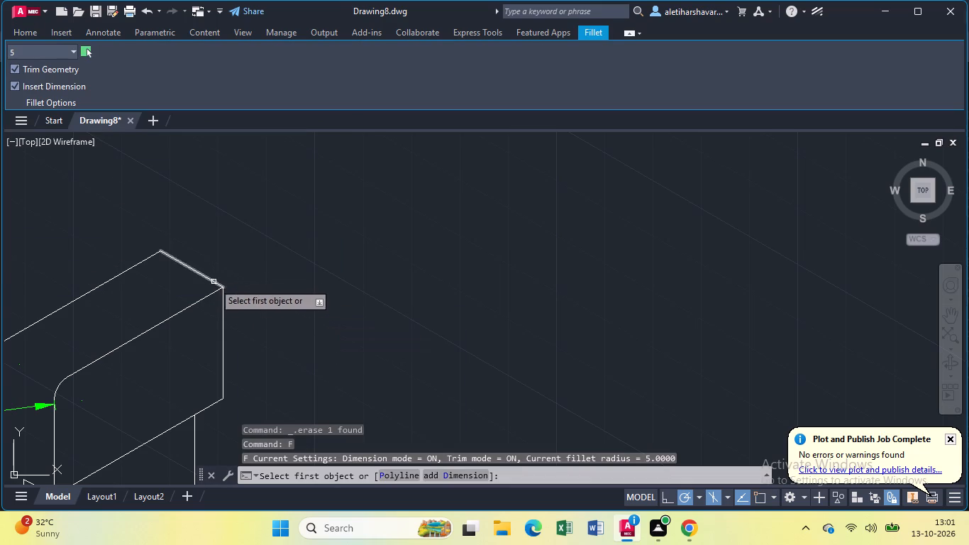
pyautogui.click(217, 292)
pyautogui.click(224, 299)
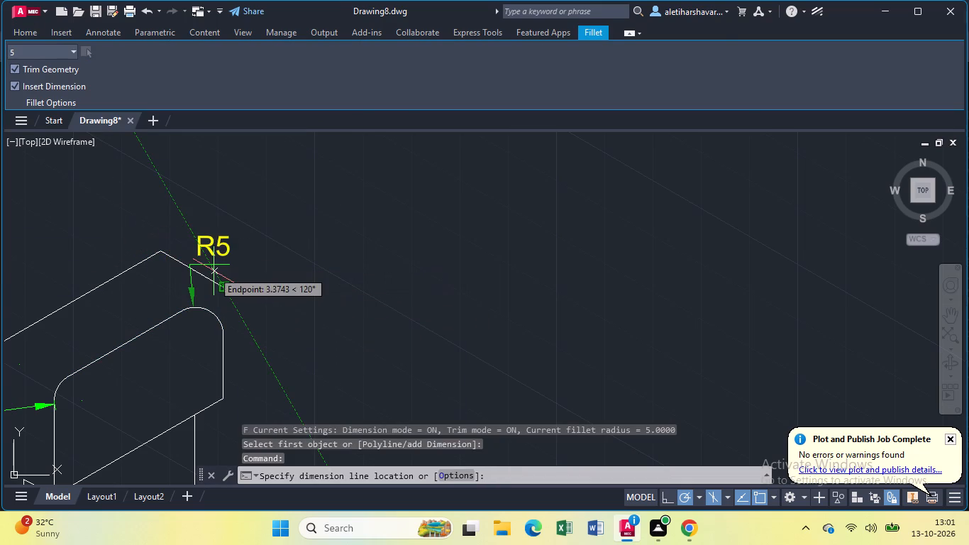
pyautogui.click(214, 271)
pyautogui.click(180, 253)
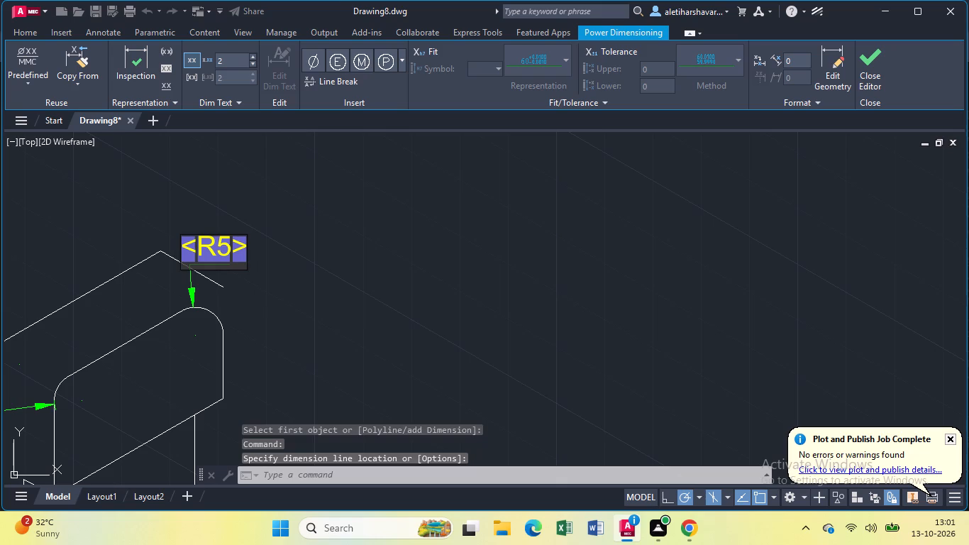
pyautogui.press('Escape')
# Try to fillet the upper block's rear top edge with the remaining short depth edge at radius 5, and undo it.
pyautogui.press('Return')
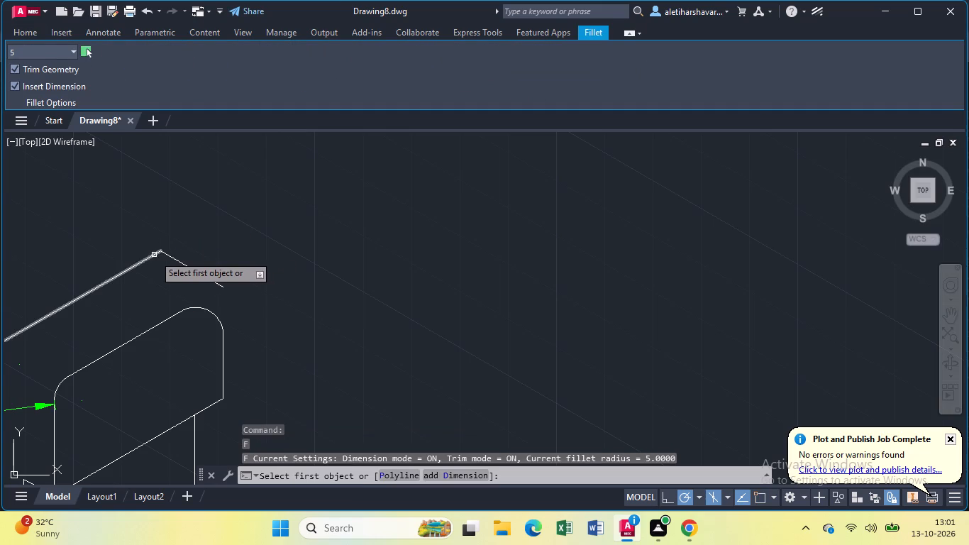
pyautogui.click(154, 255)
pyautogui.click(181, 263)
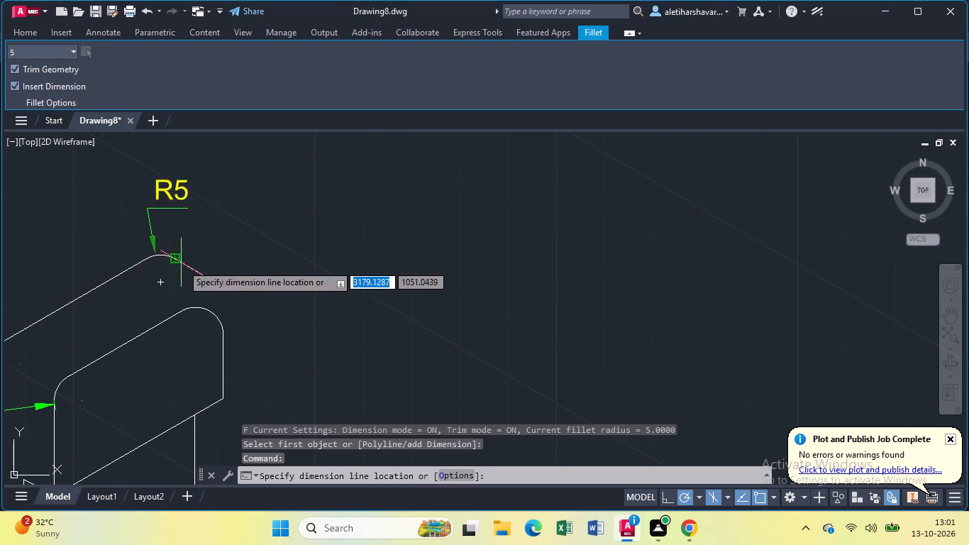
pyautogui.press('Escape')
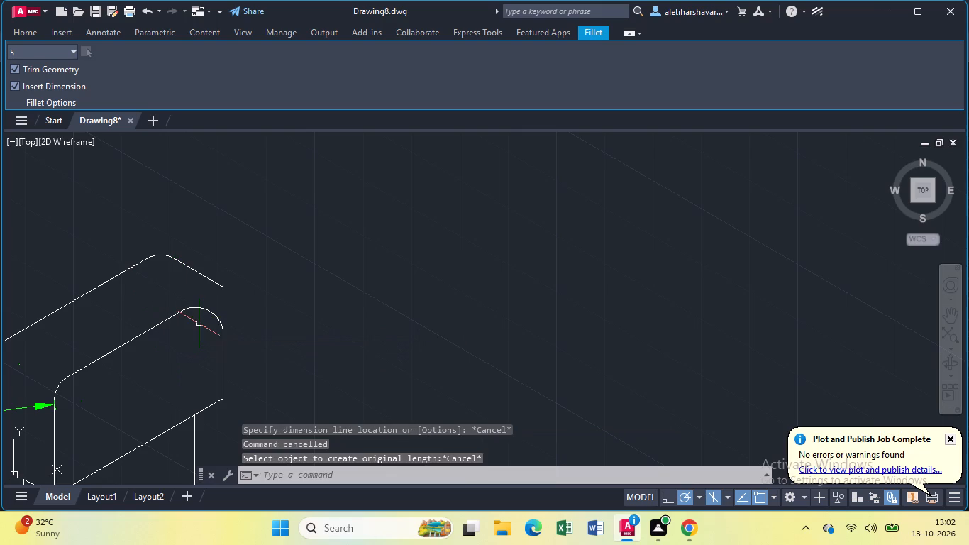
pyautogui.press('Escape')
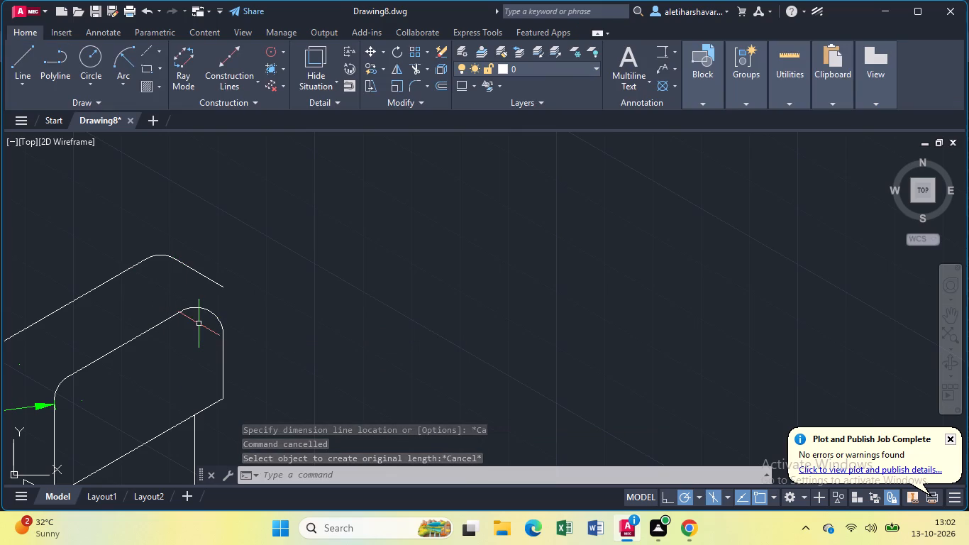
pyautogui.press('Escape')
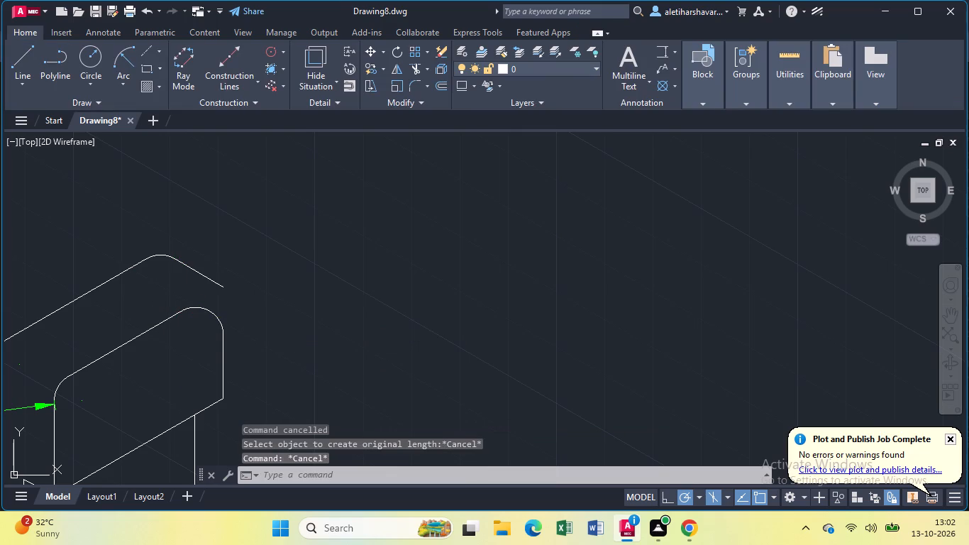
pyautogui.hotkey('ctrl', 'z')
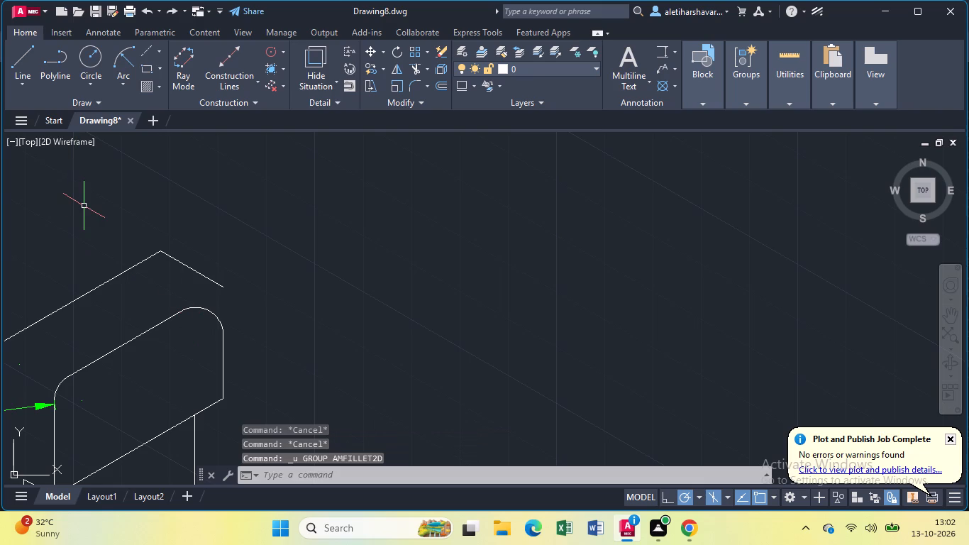
# Fillet the rear top edge with the upright's inner vertical edge at radius 5, without keeping a radius dimension.
pyautogui.press('f')
pyautogui.press('Return')
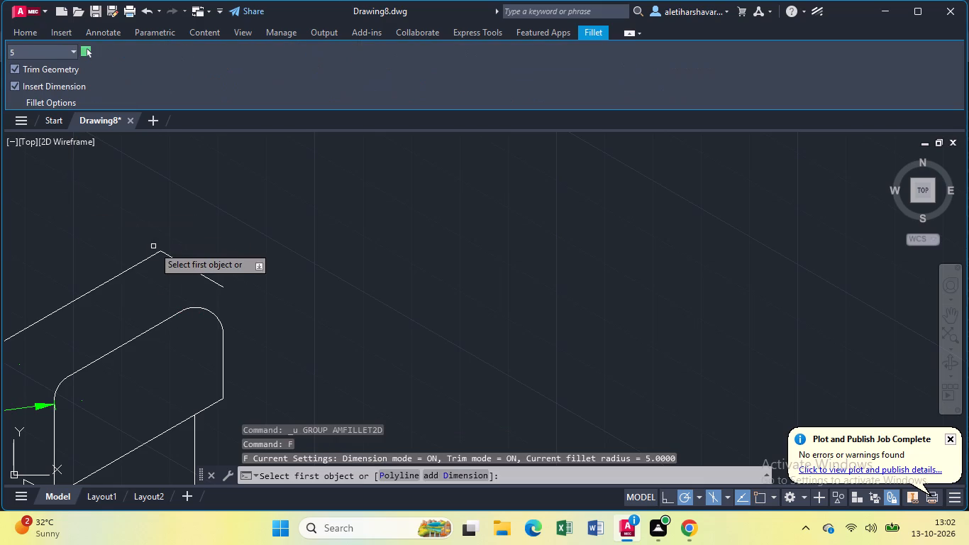
pyautogui.click(145, 259)
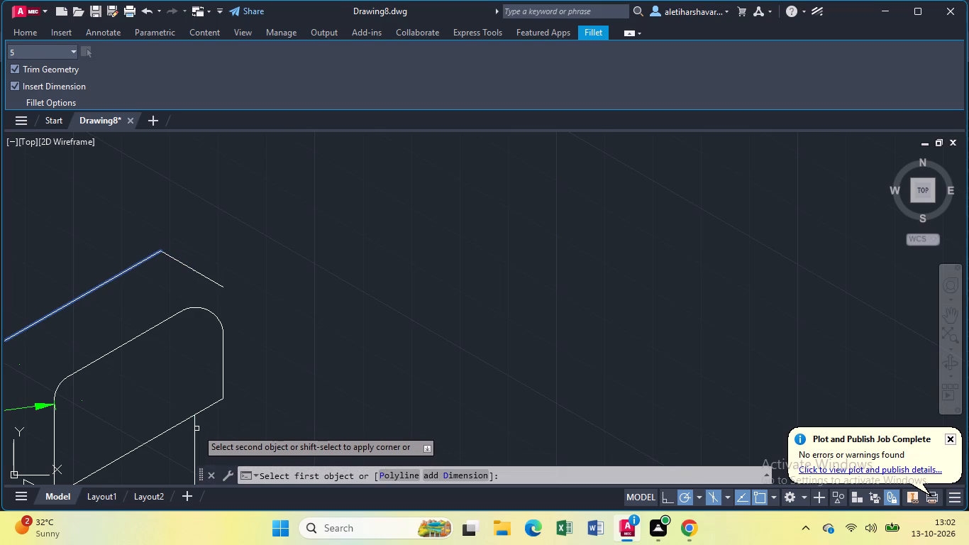
pyautogui.click(196, 433)
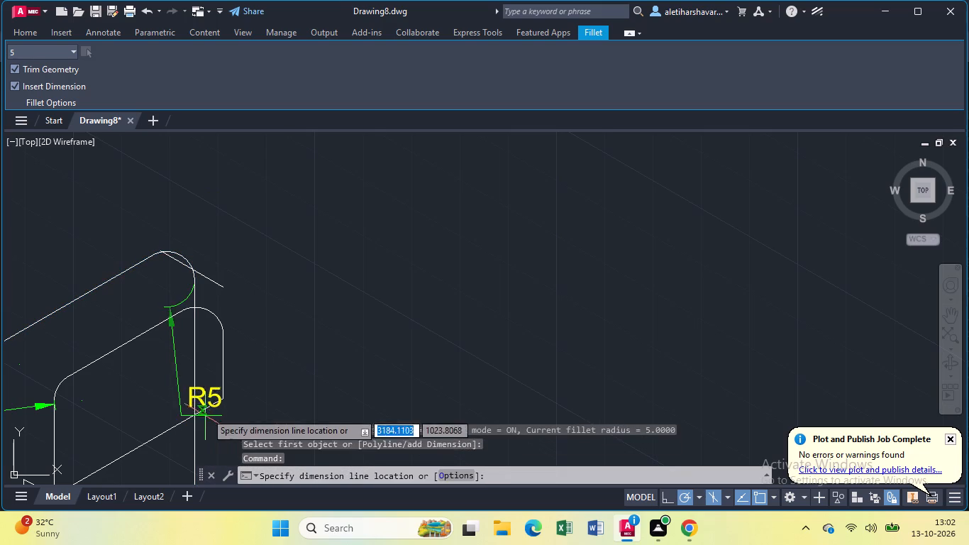
pyautogui.click(218, 390)
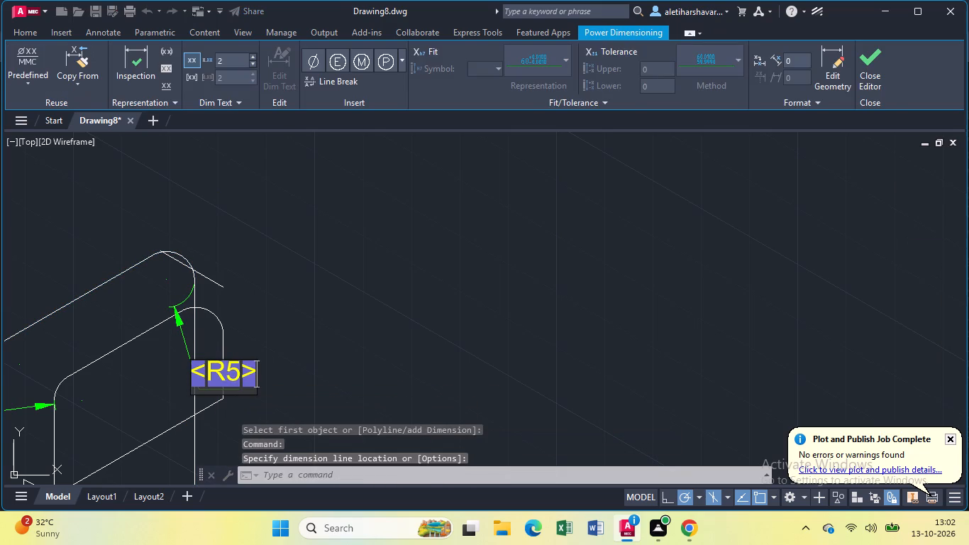
pyautogui.press('Escape')
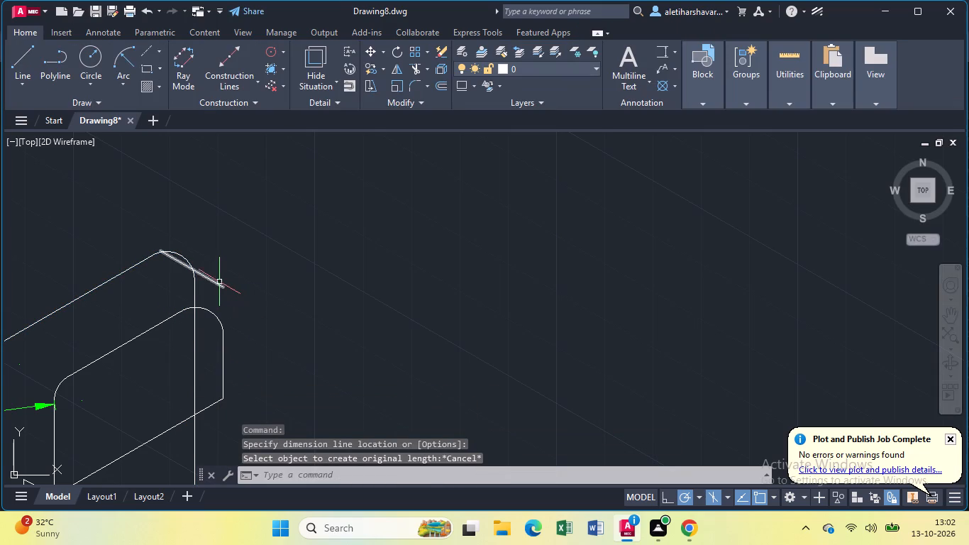
# Delete the leftover short depth edge crossing the rear rounded corner.
pyautogui.click(218, 282)
pyautogui.press('Delete')
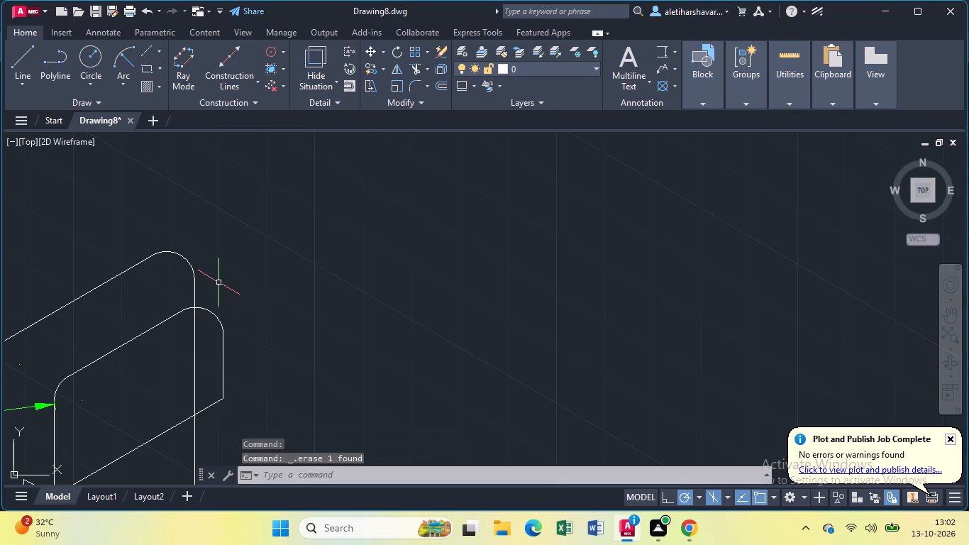
# Draw a line about 11.3 long joining the midpoints of the rear and front rounded corner arcs.
pyautogui.press('l')
pyautogui.press('Return')
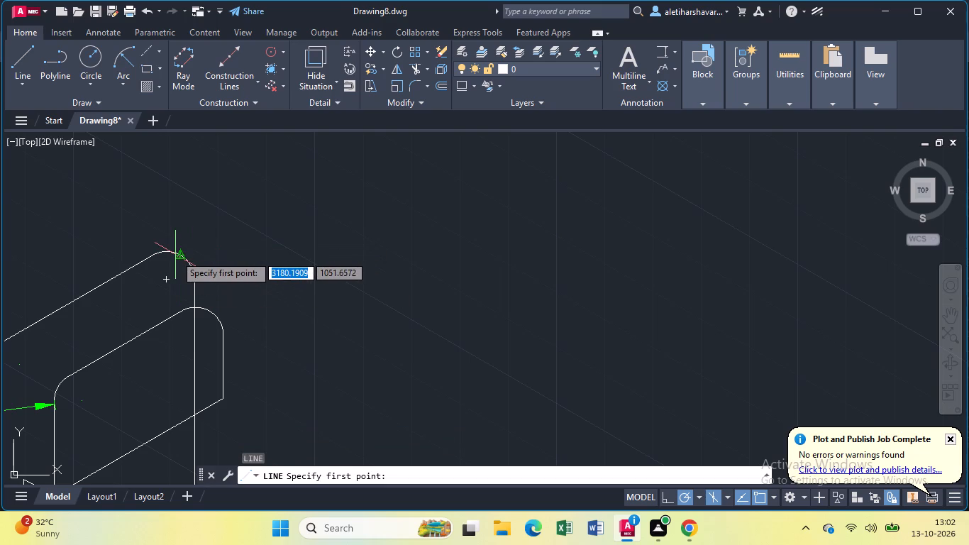
pyautogui.click(177, 253)
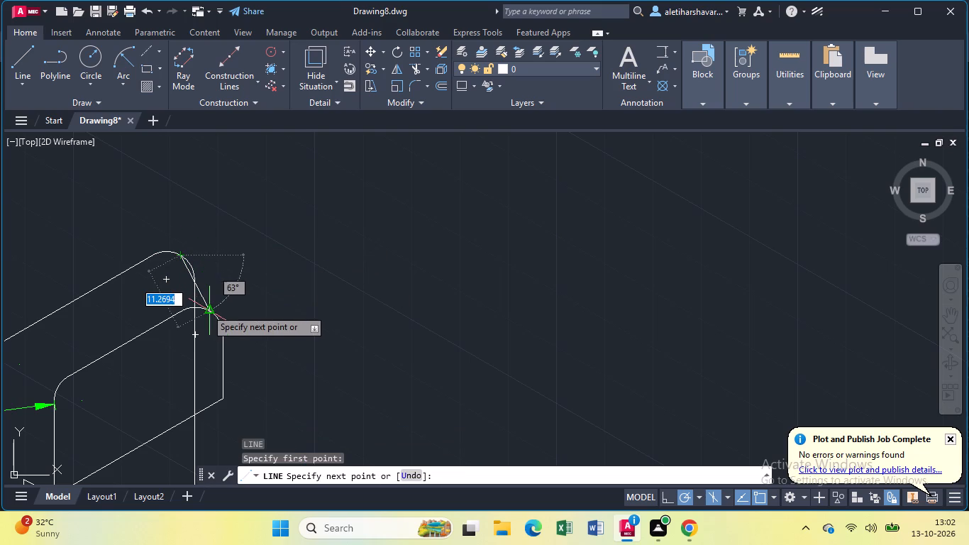
pyautogui.click(206, 309)
pyautogui.click(287, 298)
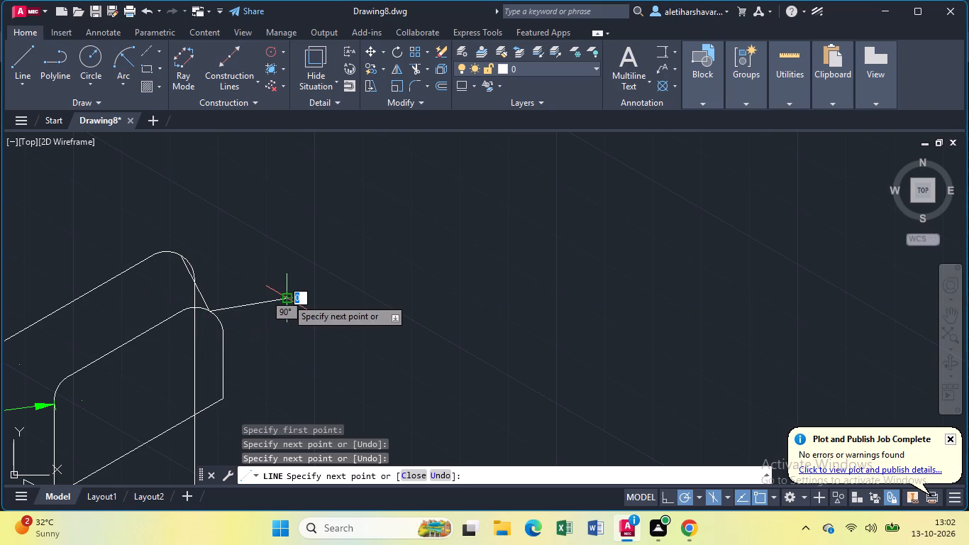
pyautogui.press('BackSpace')
pyautogui.press('Escape')
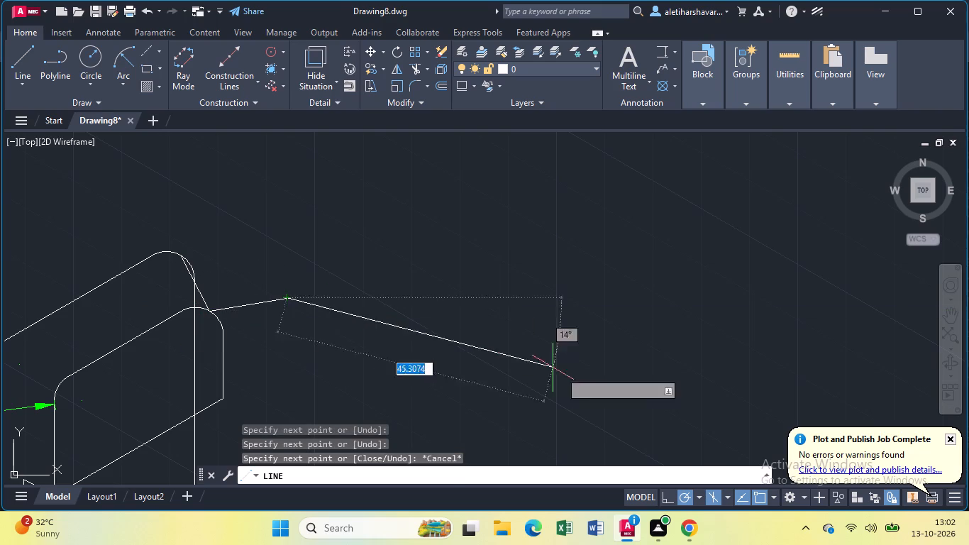
pyautogui.press('Escape')
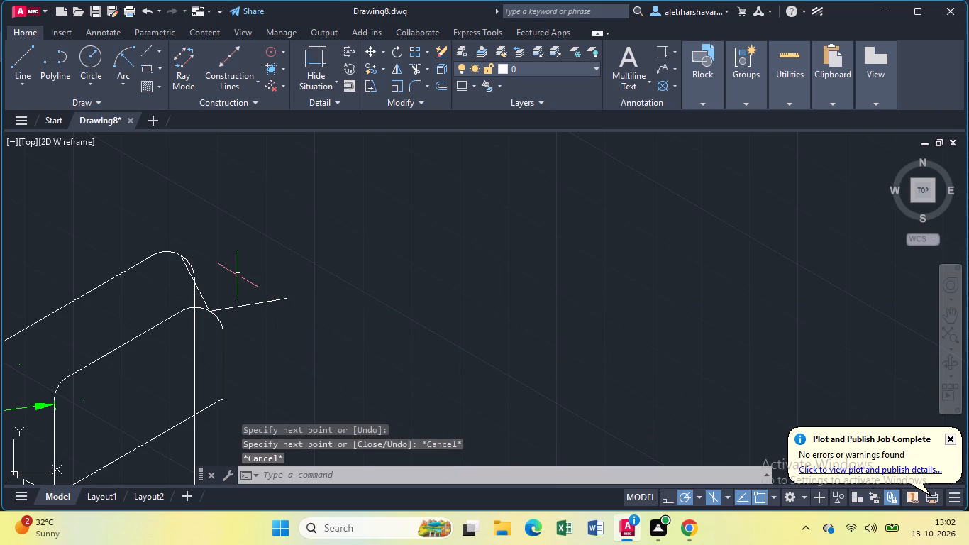
# Trim the stray line segment beside the block, the rear arc beyond the connecting line, and the vertical line above the front face.
pyautogui.write('tr')
pyautogui.press('Return')
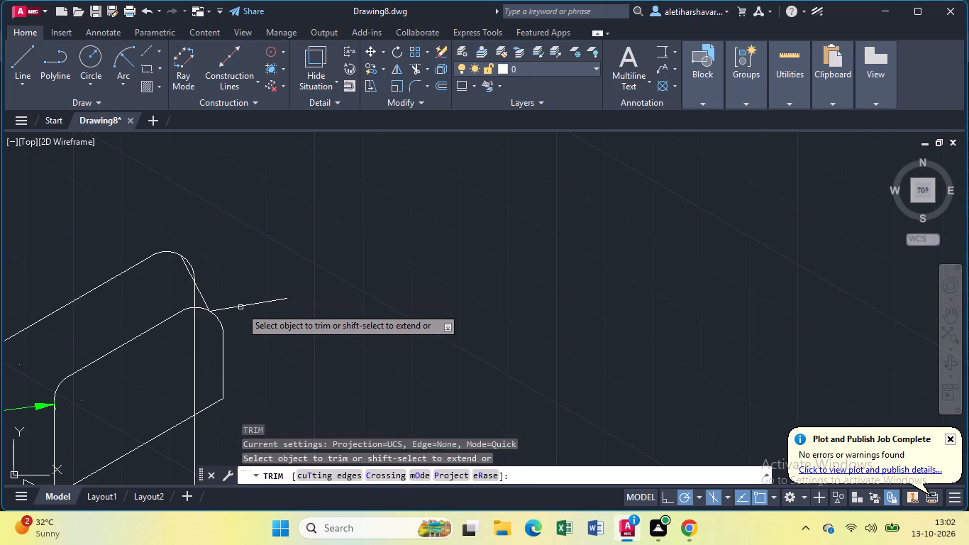
pyautogui.click(240, 307)
pyautogui.click(189, 263)
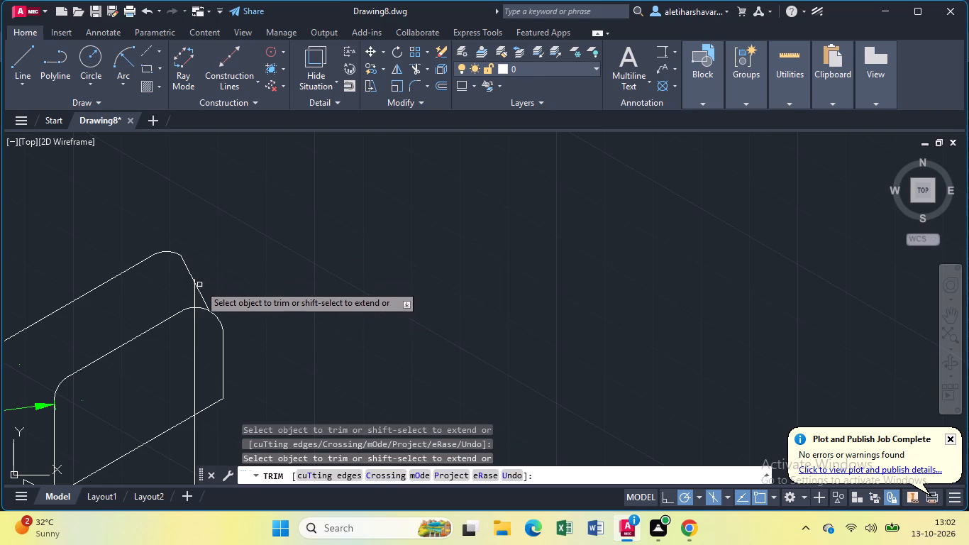
pyautogui.click(194, 293)
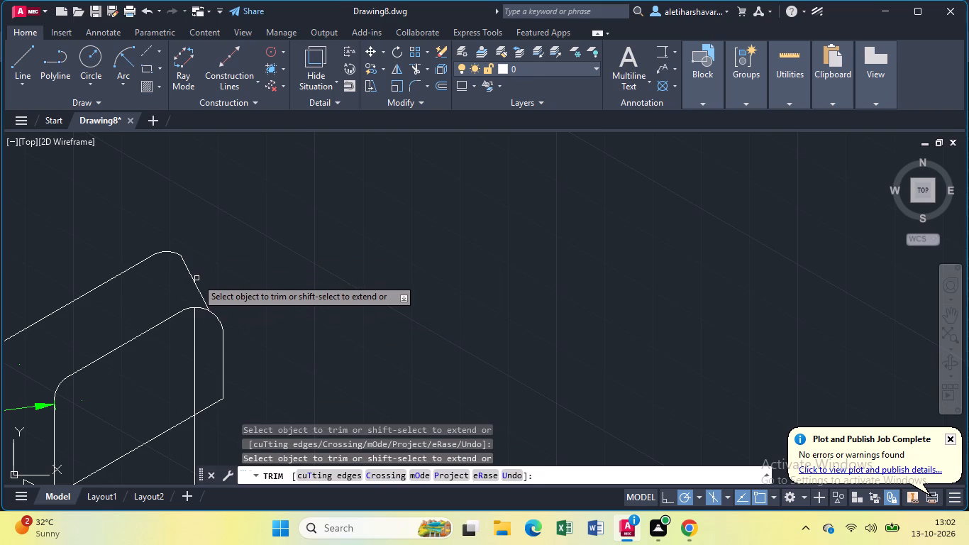
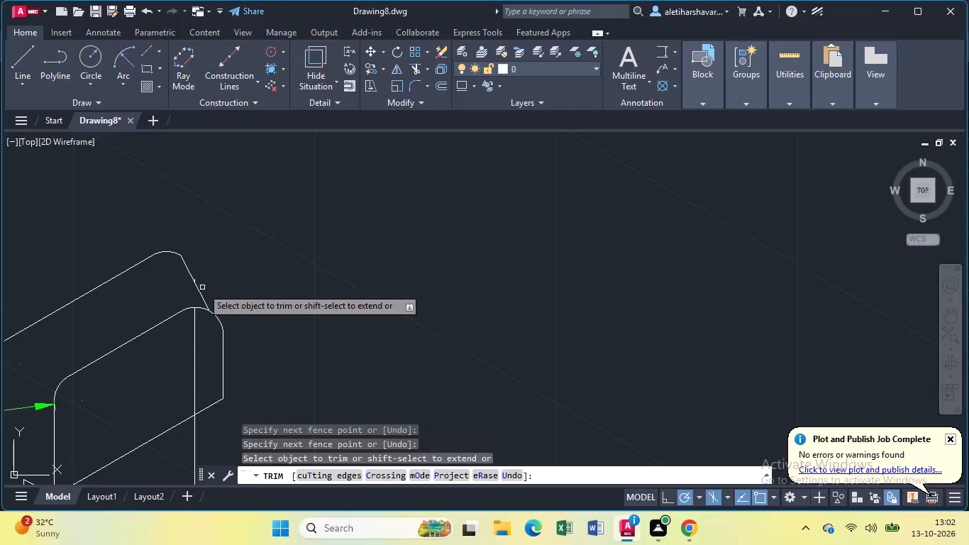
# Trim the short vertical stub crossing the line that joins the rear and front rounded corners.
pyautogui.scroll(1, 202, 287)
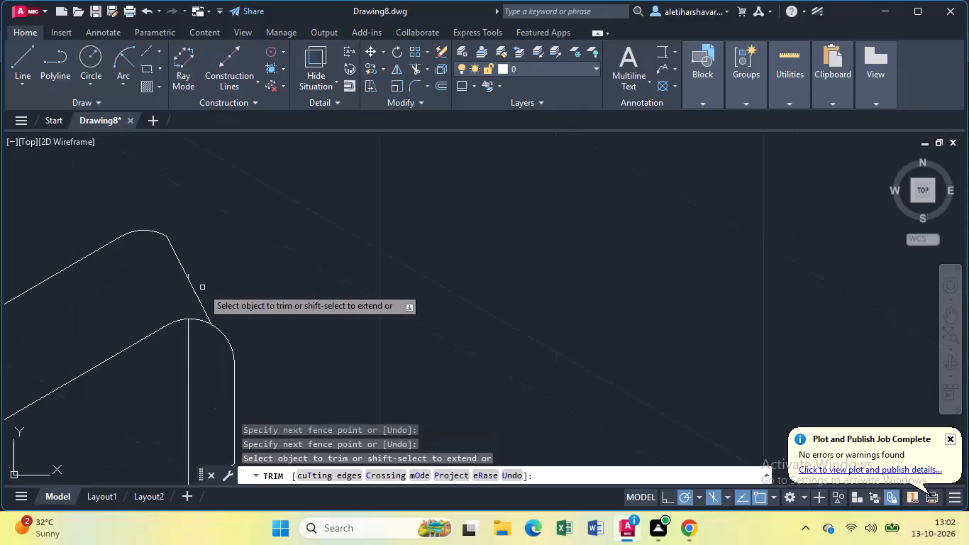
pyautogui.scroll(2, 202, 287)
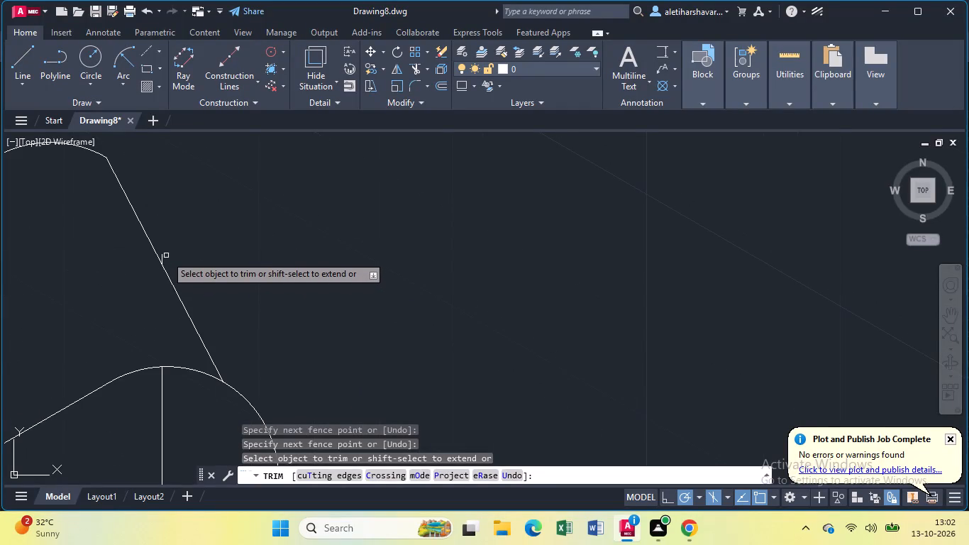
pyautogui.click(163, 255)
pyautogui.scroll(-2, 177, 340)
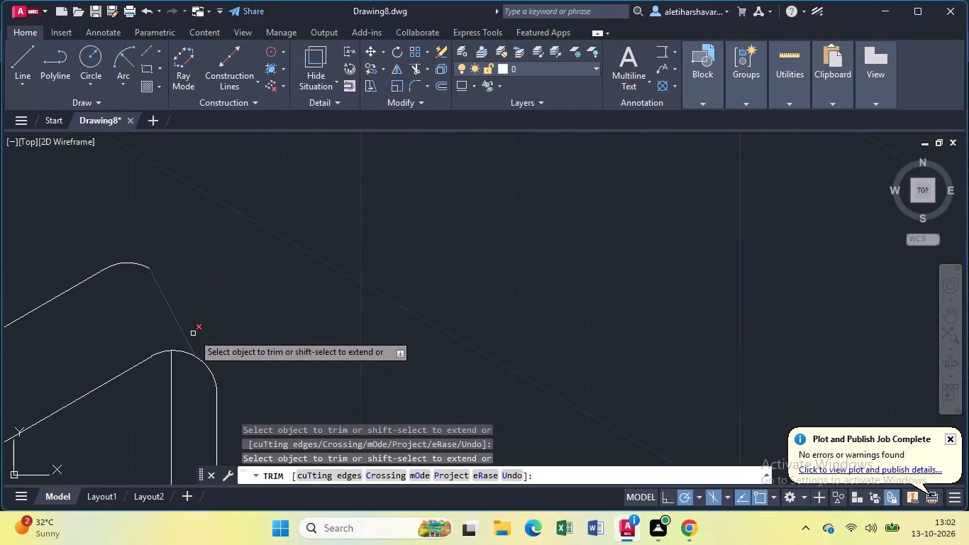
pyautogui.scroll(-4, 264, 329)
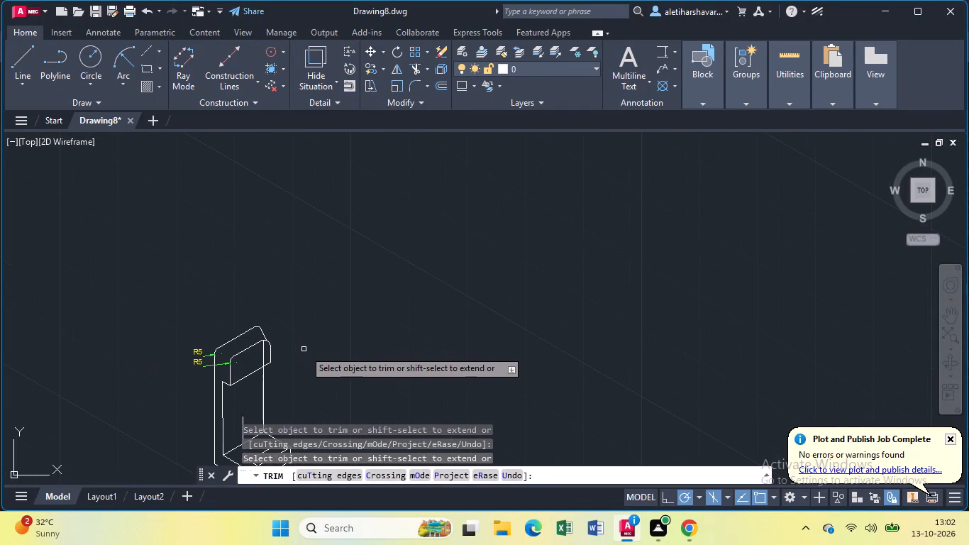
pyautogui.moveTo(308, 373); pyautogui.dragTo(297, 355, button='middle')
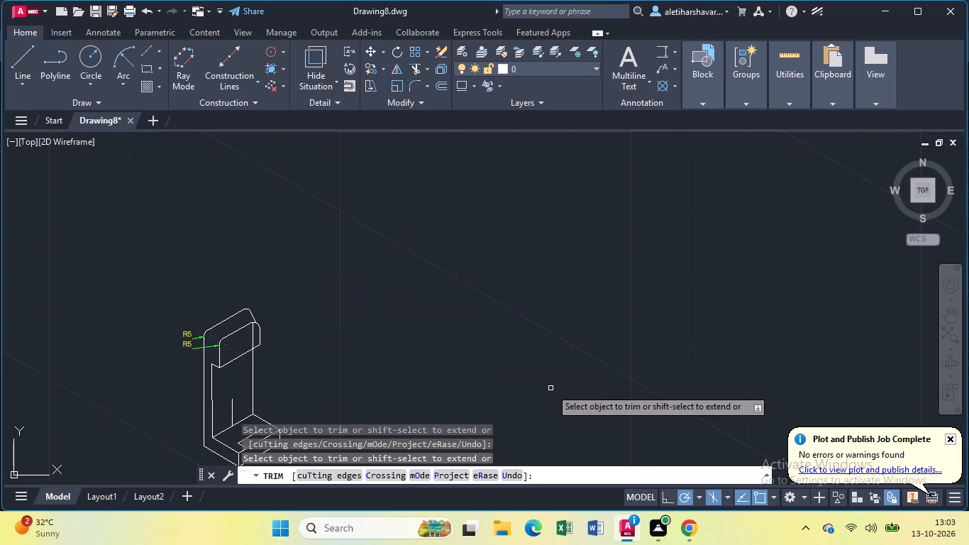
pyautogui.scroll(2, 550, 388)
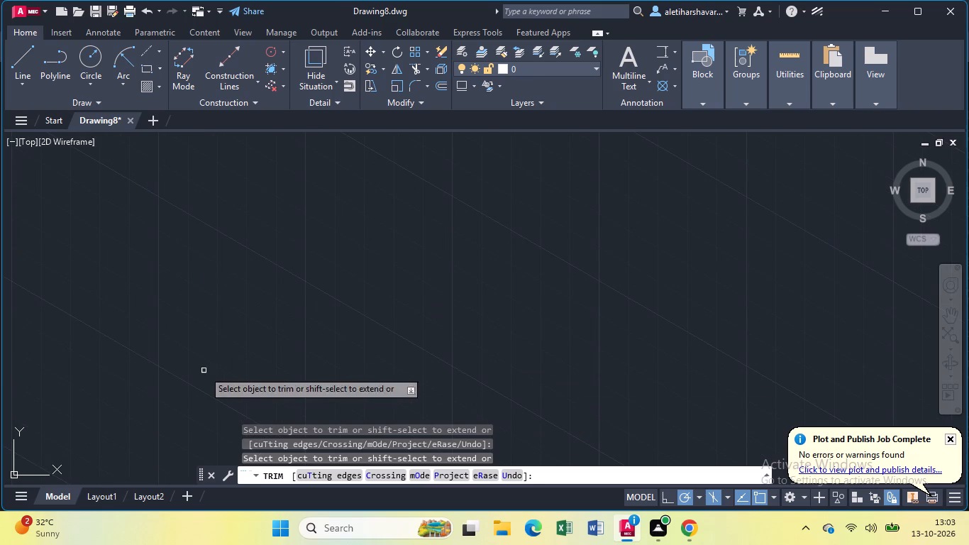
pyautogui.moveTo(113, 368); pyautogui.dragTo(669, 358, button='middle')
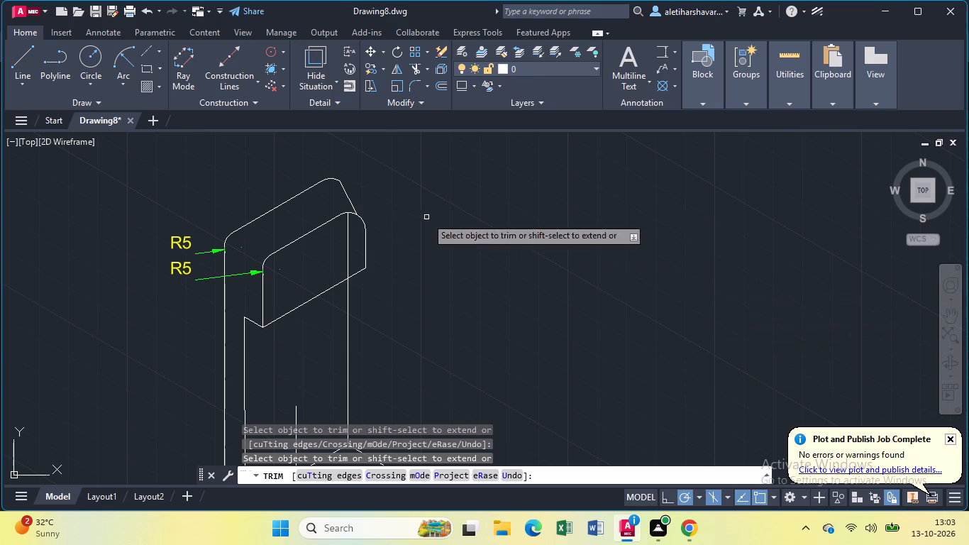
# Undo the trims, the line joining the rounded corners, the depth edge deletion and the rear corner fillet.
pyautogui.hotkey('ctrl', 'z')
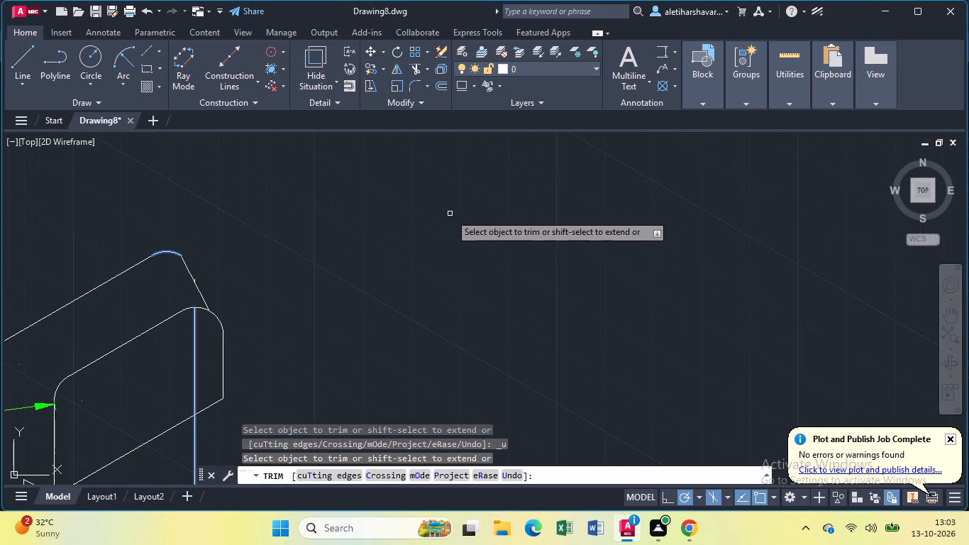
pyautogui.hotkey('ctrl', 'z')
pyautogui.hotkey('ctrl', 'z')
pyautogui.hotkey('ctrl', 'z')
pyautogui.hotkey('ctrl', 'z')
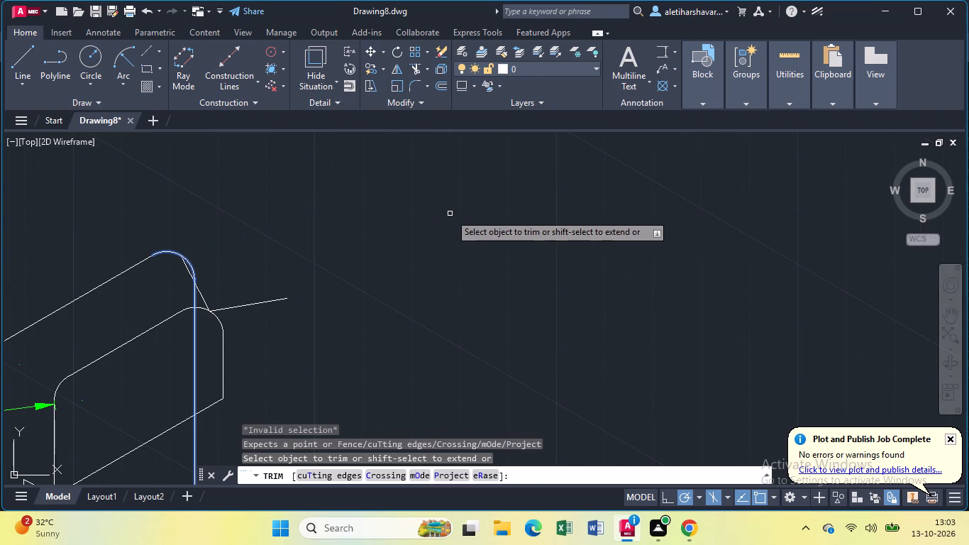
pyautogui.hotkey('ctrl', 'z')
pyautogui.hotkey('ctrl', 'z')
pyautogui.hotkey('ctrl', 'z')
pyautogui.hotkey('ctrl', 'z')
pyautogui.hotkey('ctrl', 'z')
pyautogui.press('Escape')
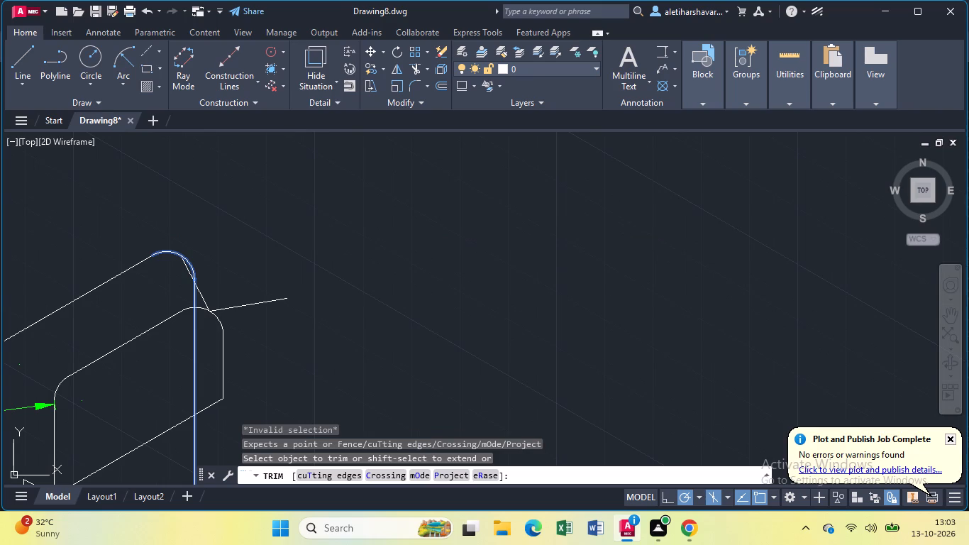
pyautogui.hotkey('ctrl', 'z')
pyautogui.hotkey('ctrl', 'z')
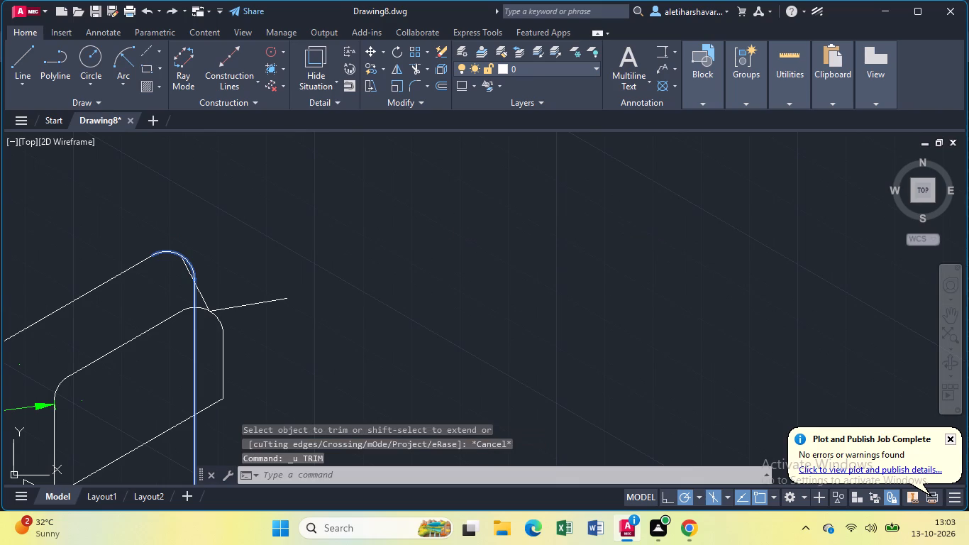
pyautogui.hotkey('ctrl', 'z')
pyautogui.hotkey('ctrl', 'z')
pyautogui.hotkey('ctrl', 'z')
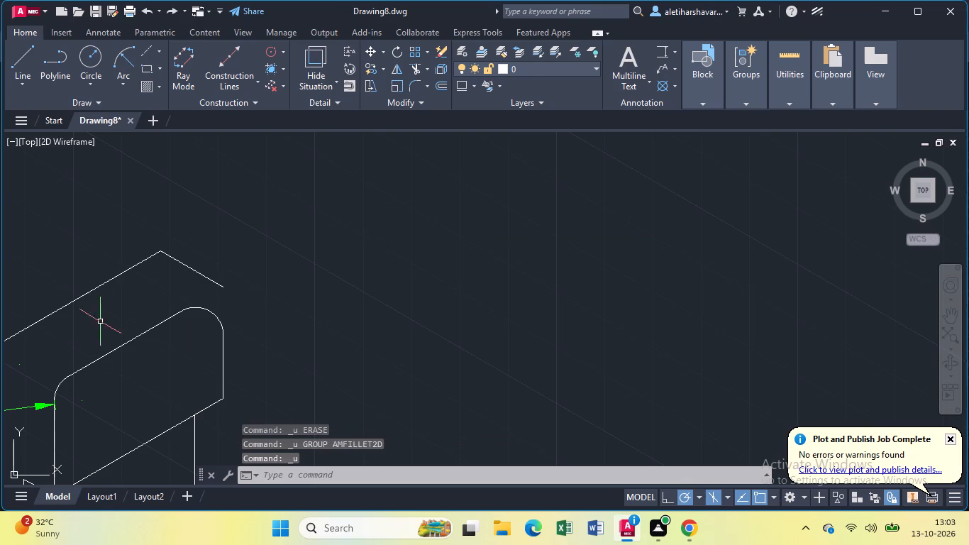
# Delete the short depth edge at the end of the upper block's rear top edge.
pyautogui.click(206, 276)
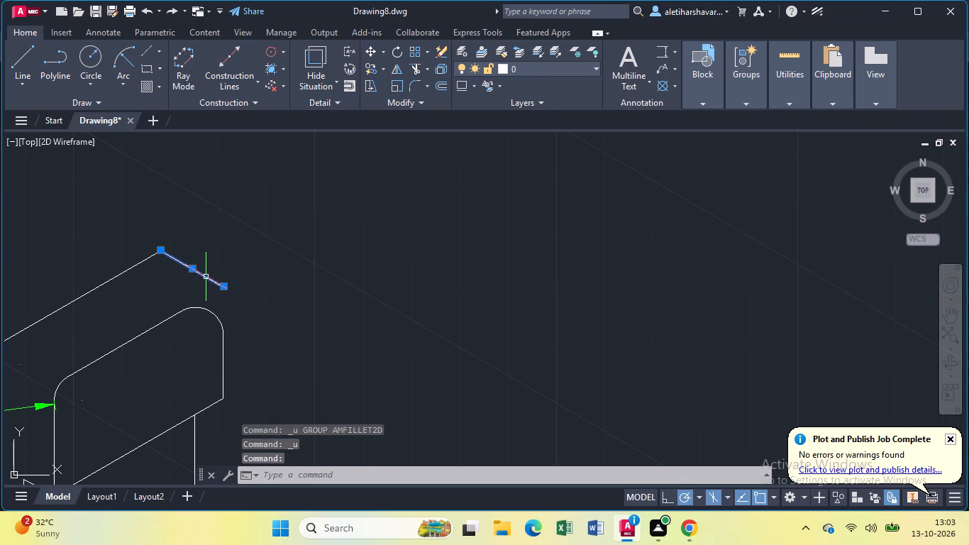
pyautogui.press('Delete')
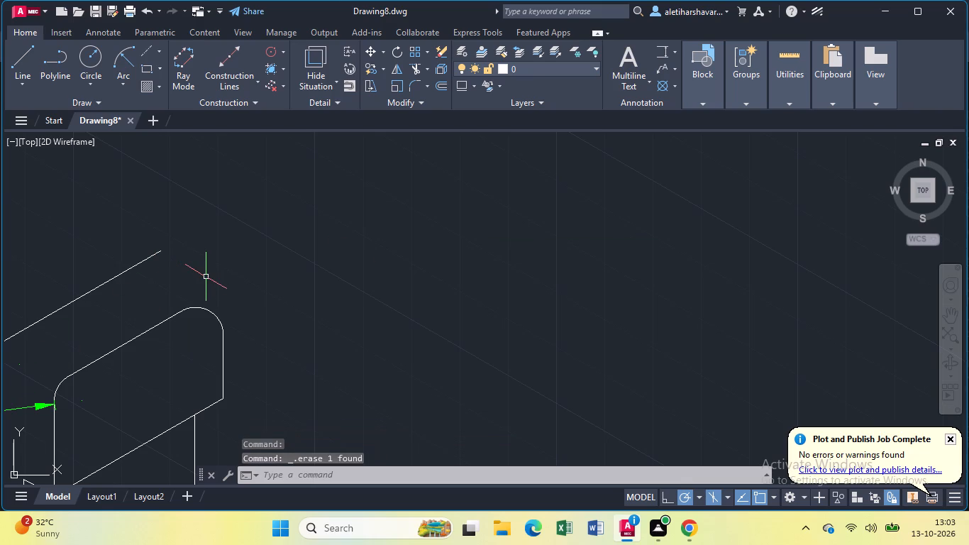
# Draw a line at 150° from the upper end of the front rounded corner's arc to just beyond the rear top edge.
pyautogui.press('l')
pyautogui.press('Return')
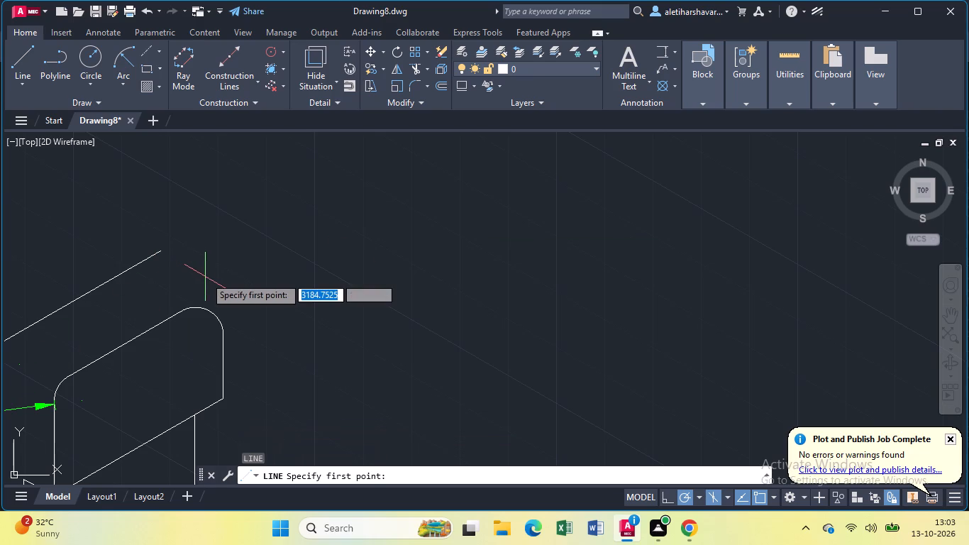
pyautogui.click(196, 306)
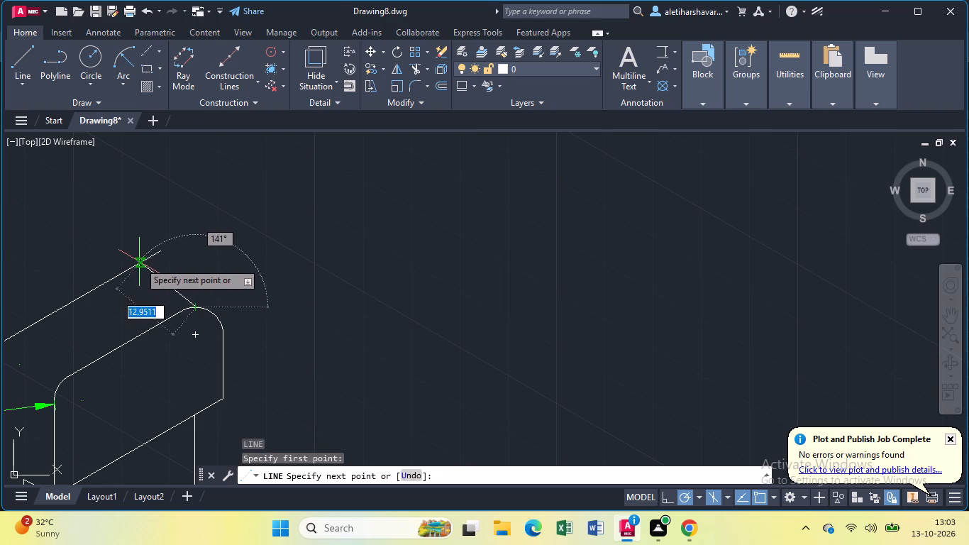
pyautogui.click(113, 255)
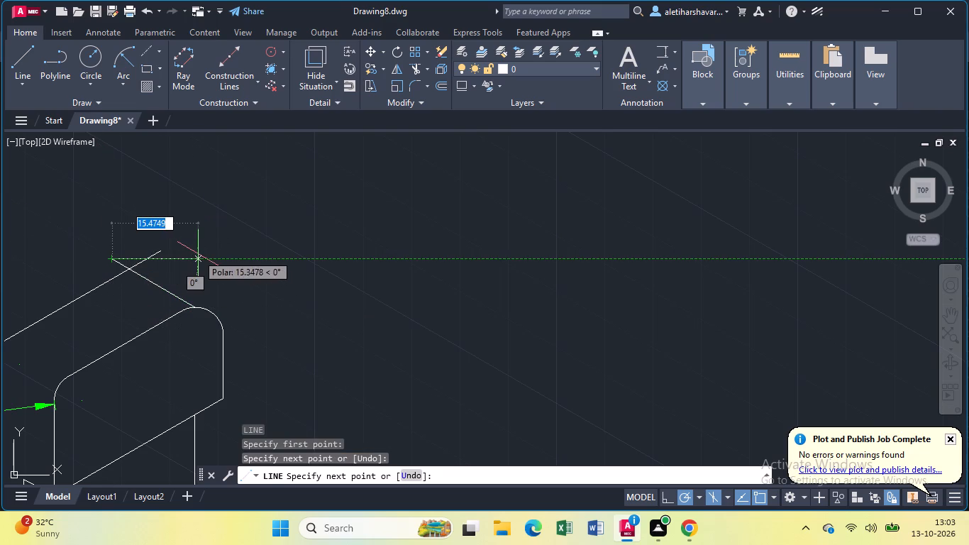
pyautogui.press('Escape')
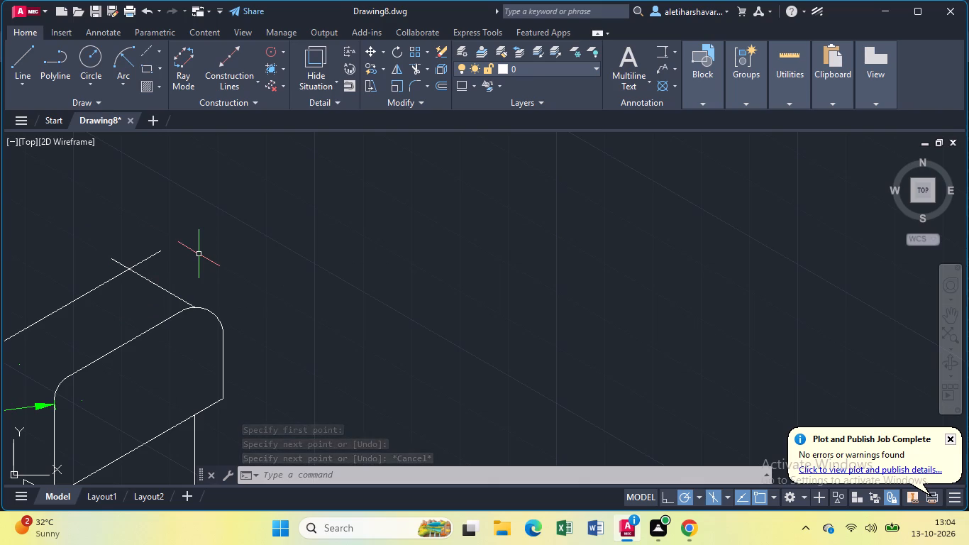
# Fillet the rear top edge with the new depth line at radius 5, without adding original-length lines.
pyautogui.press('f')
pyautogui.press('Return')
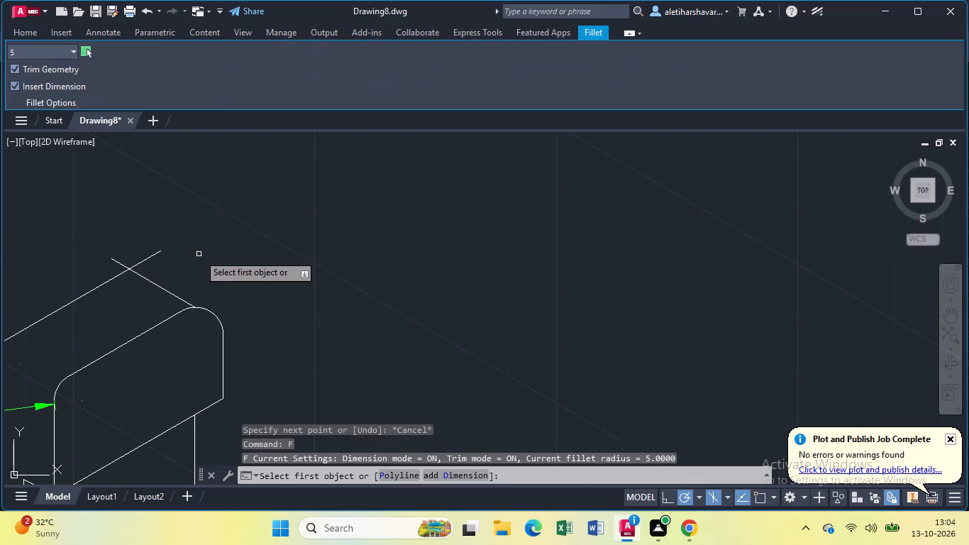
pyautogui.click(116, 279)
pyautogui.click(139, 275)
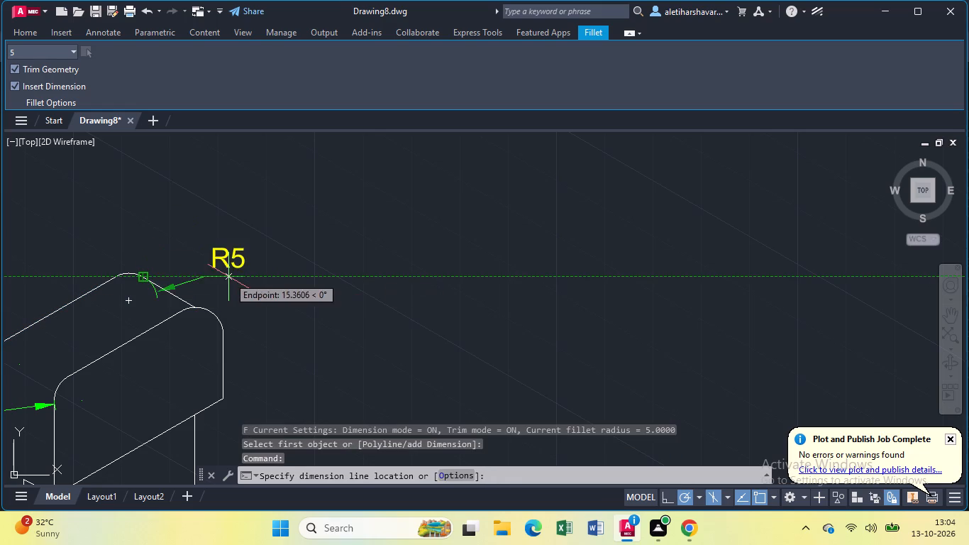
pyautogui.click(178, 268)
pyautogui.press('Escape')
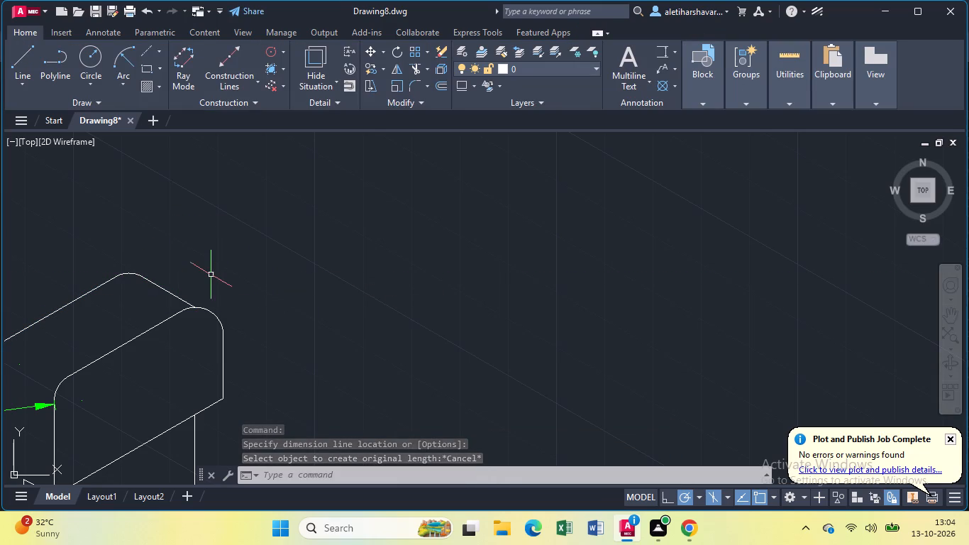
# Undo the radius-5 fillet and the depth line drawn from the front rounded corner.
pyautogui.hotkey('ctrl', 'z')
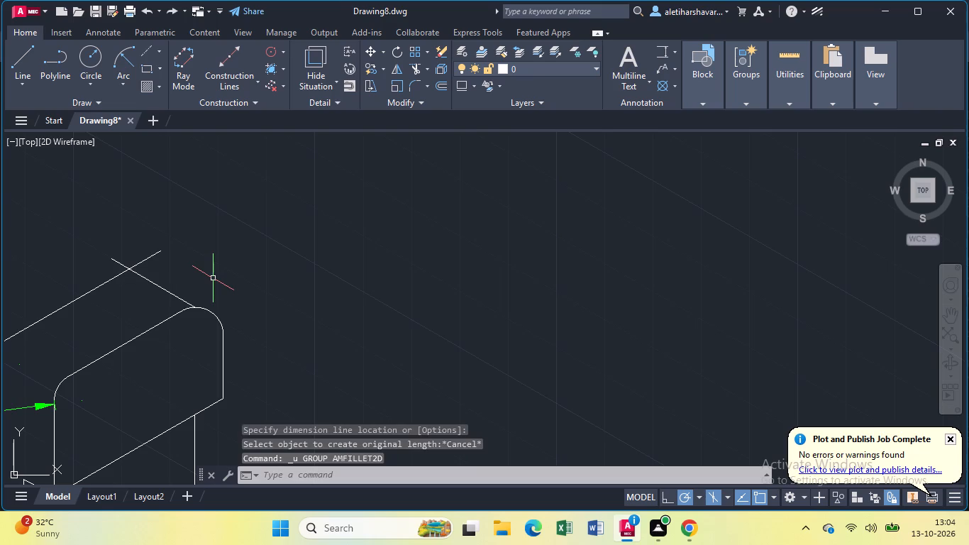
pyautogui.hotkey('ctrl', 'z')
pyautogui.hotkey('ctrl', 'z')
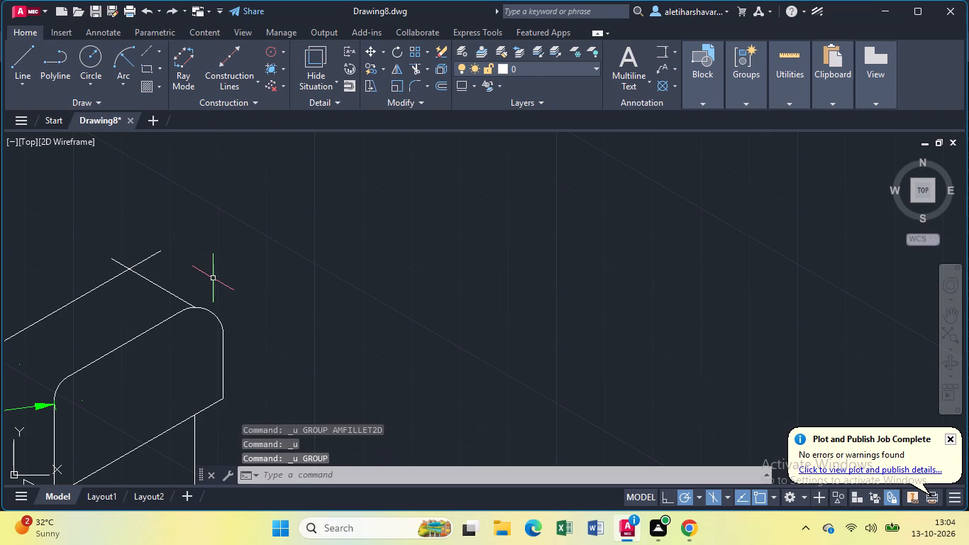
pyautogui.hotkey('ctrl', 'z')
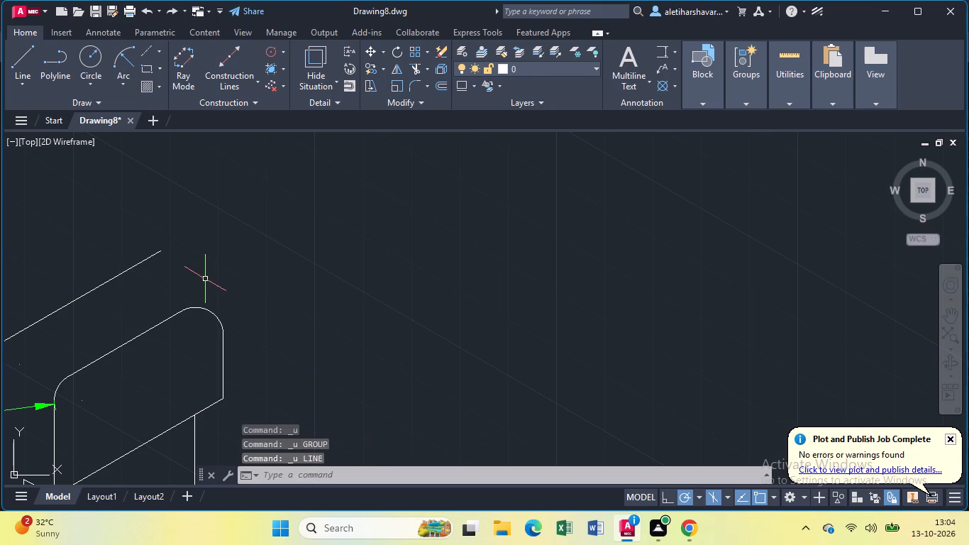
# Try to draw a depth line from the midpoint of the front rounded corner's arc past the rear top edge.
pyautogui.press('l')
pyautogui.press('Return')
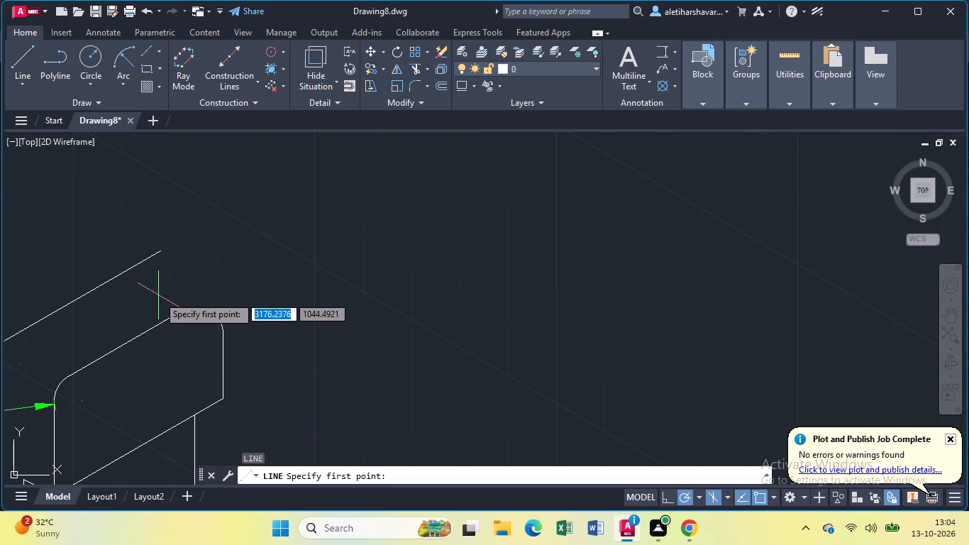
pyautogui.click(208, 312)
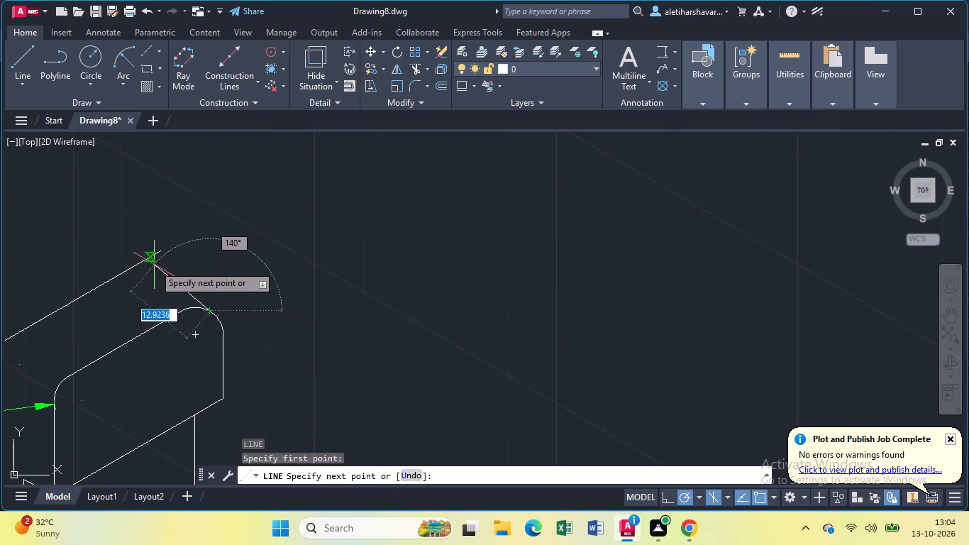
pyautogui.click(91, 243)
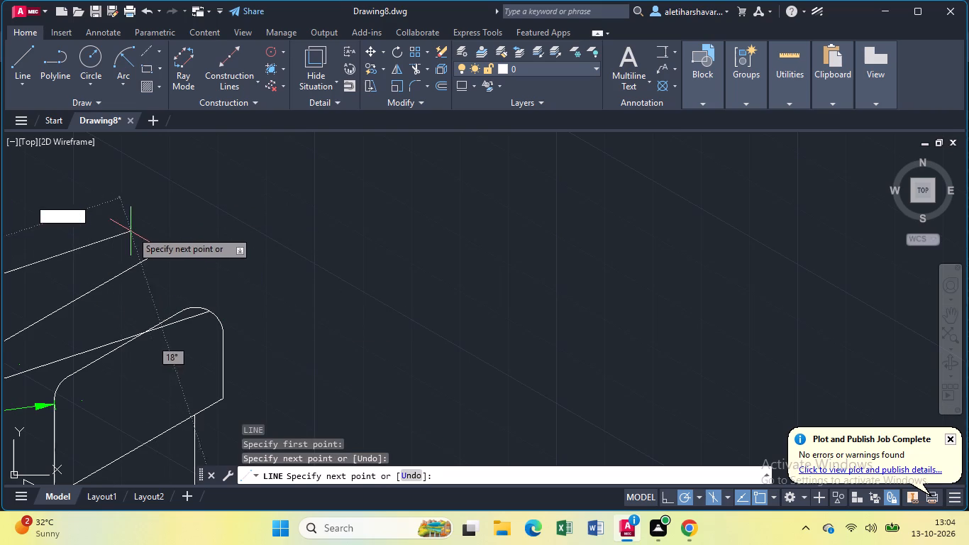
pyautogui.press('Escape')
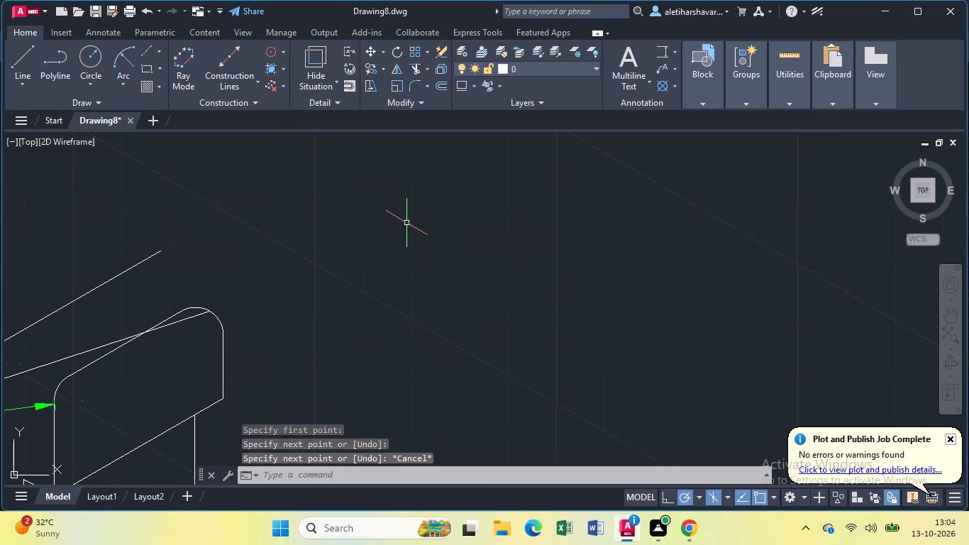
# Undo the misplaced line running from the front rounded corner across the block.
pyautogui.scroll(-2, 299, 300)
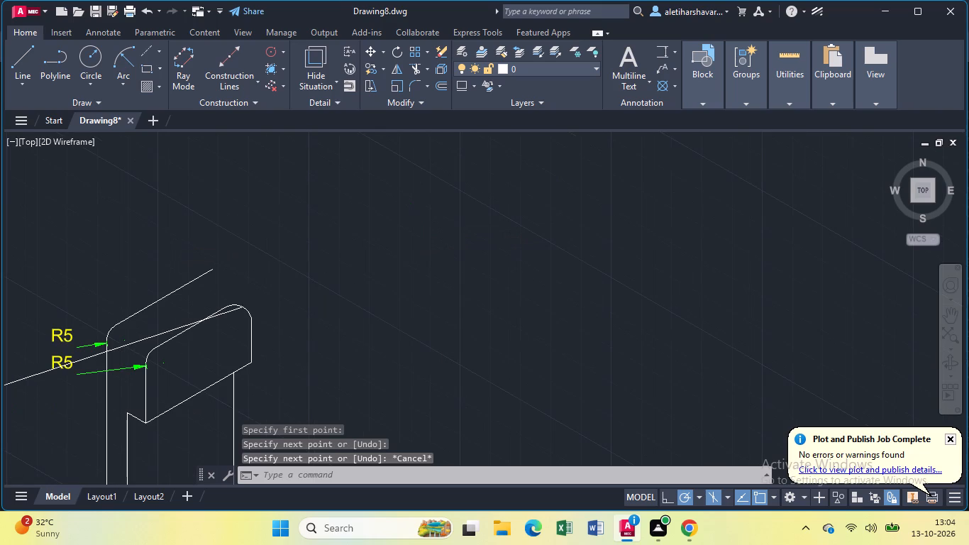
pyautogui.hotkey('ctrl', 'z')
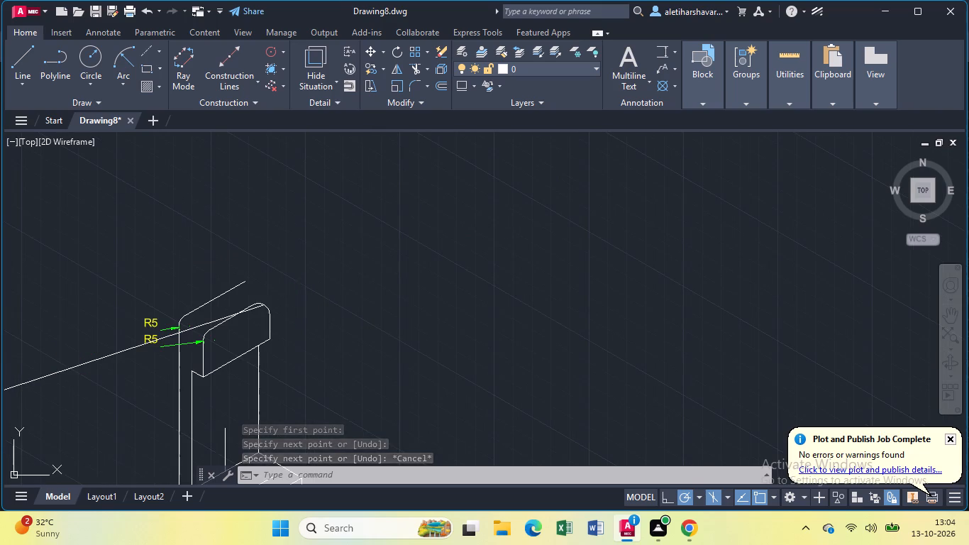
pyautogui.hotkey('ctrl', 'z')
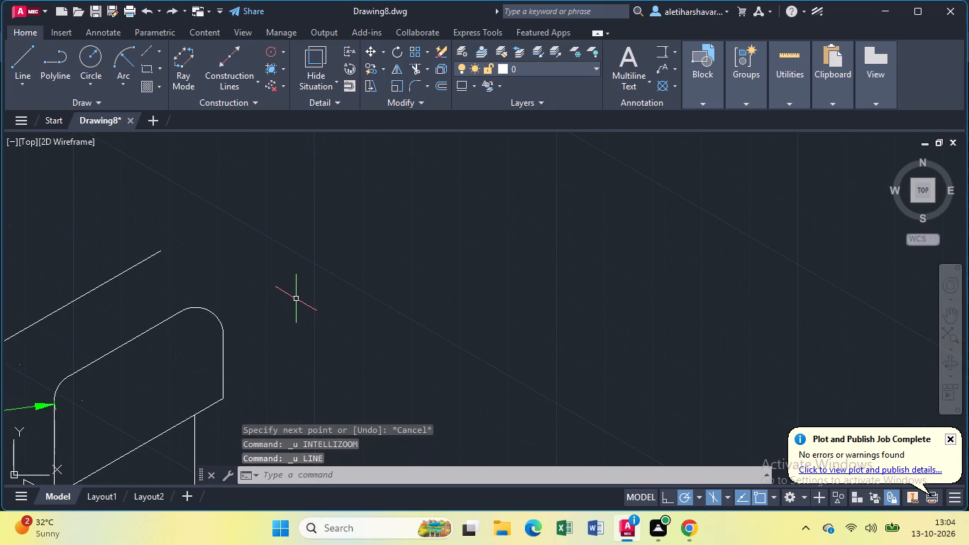
# Draw a depth line about 19 long at 150° from the midpoint of the front rounded corner's arc past the rear top edge.
pyautogui.press('l')
pyautogui.press('Return')
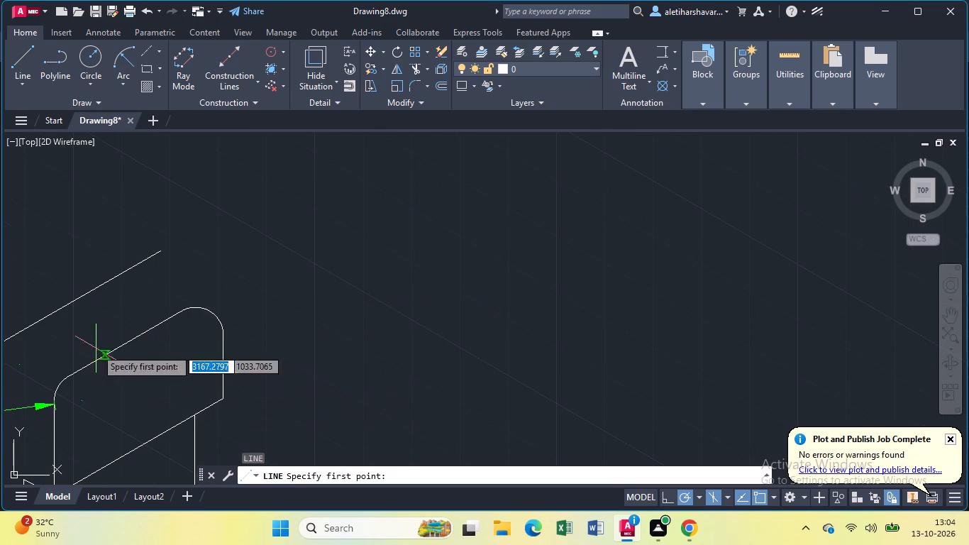
pyautogui.click(210, 309)
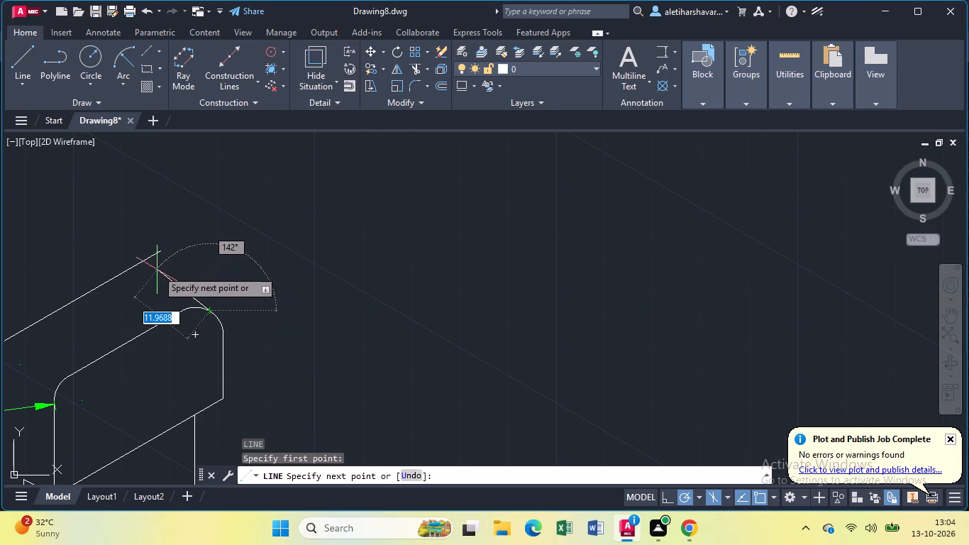
pyautogui.click(119, 255)
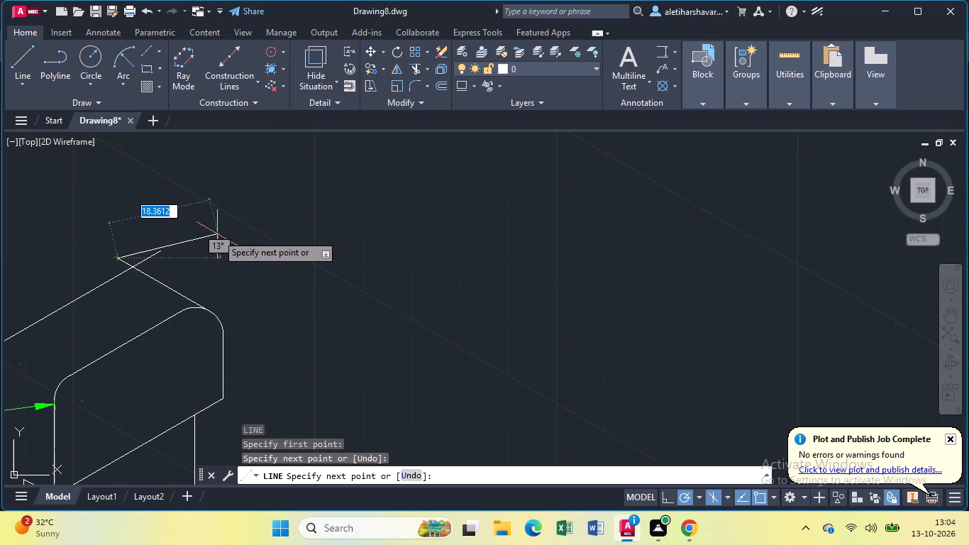
pyautogui.press('Escape')
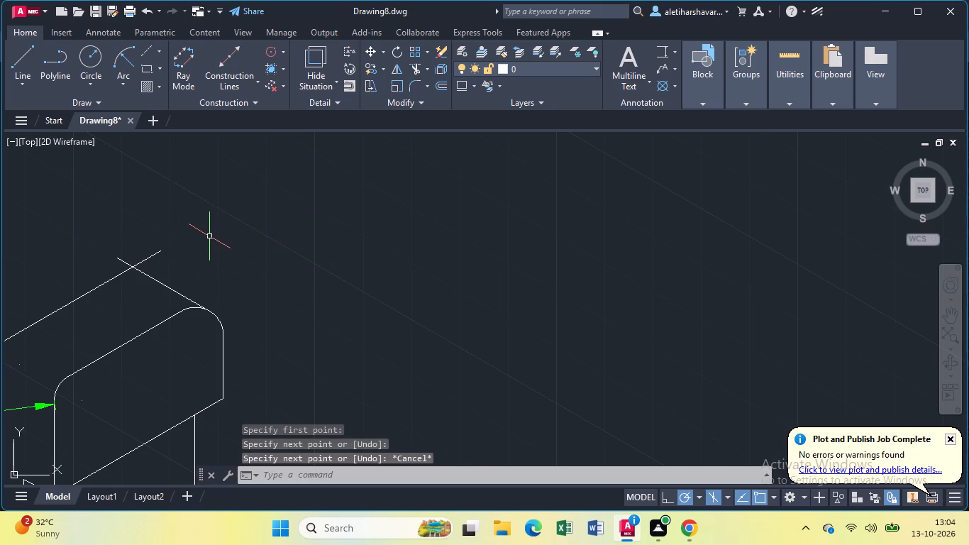
# Fillet the rear top edge with the new depth line at radius 5 and place its R5 dimension, without adding original-length lines.
pyautogui.press('f')
pyautogui.press('Return')
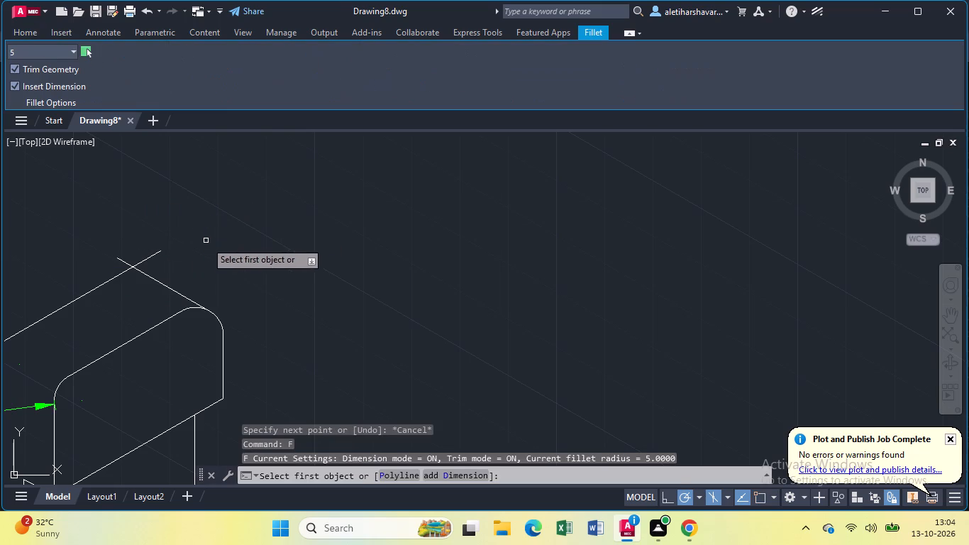
pyautogui.click(116, 279)
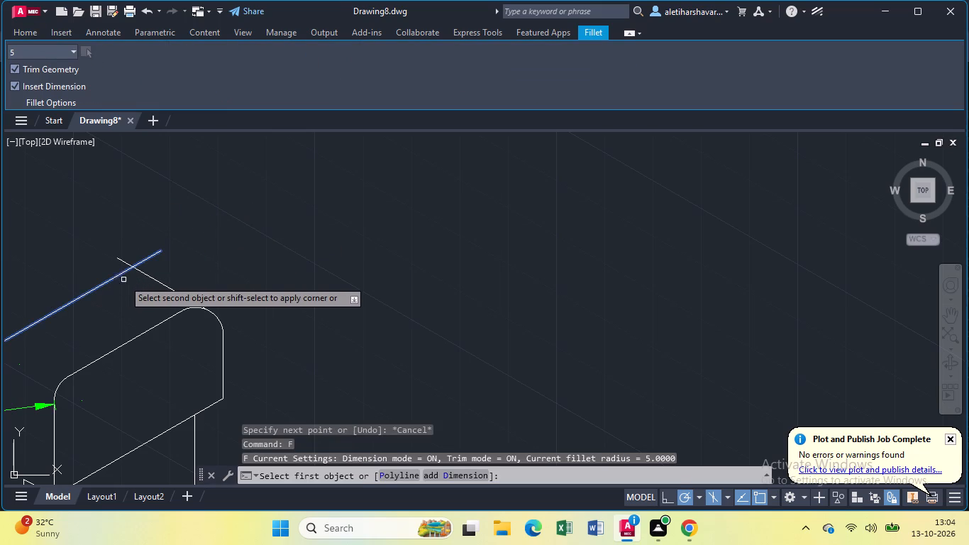
pyautogui.click(150, 279)
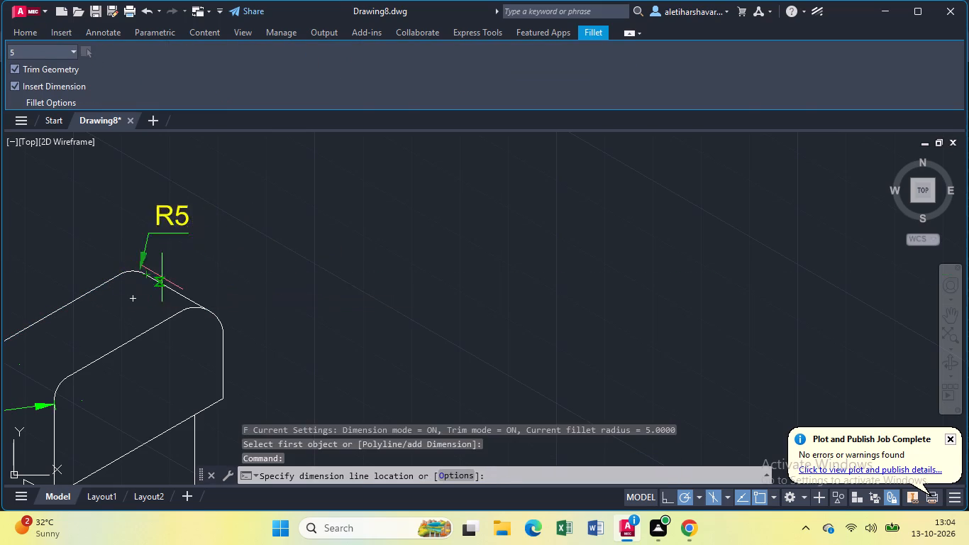
pyautogui.click(196, 276)
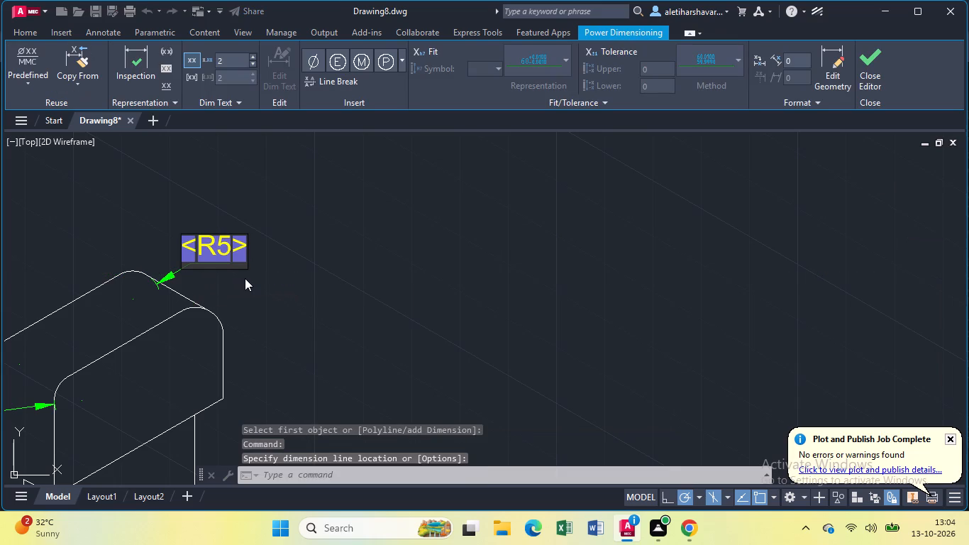
pyautogui.press('Return')
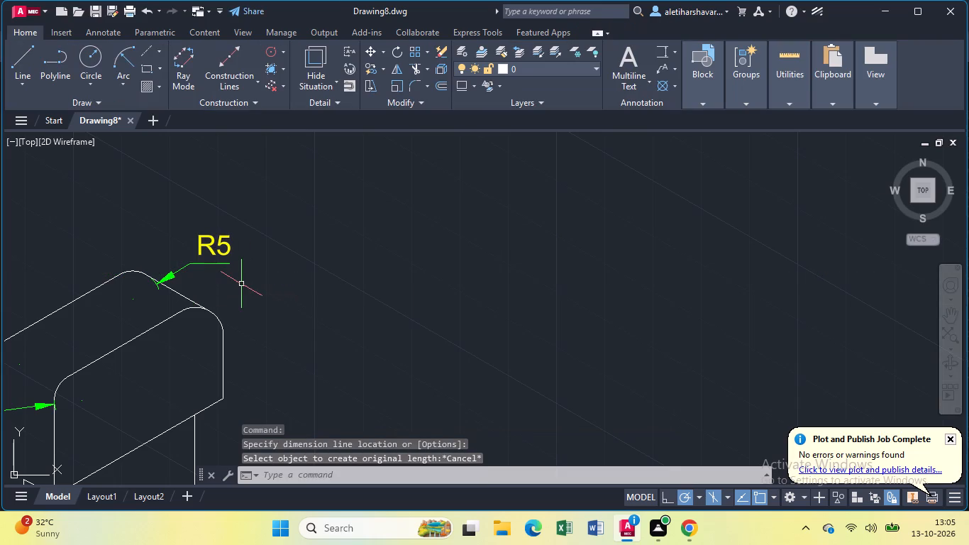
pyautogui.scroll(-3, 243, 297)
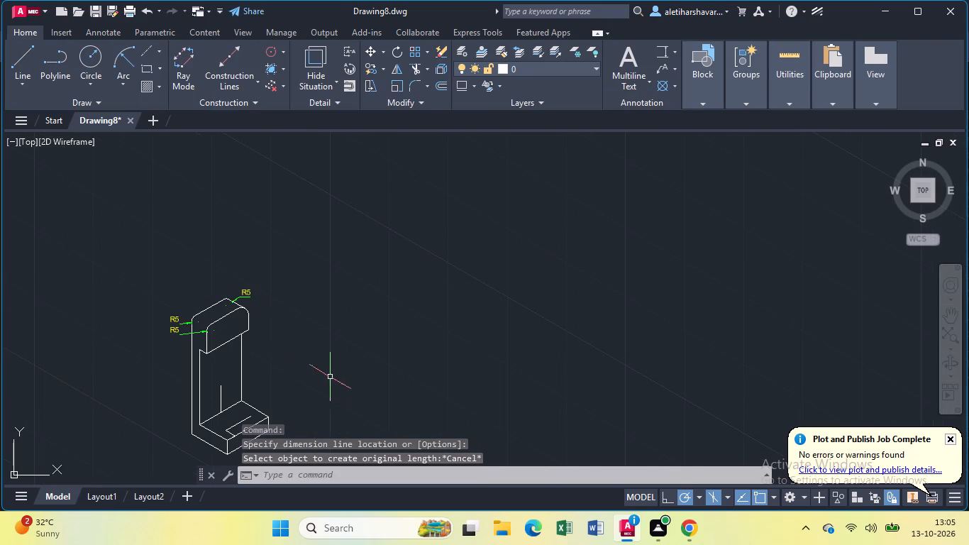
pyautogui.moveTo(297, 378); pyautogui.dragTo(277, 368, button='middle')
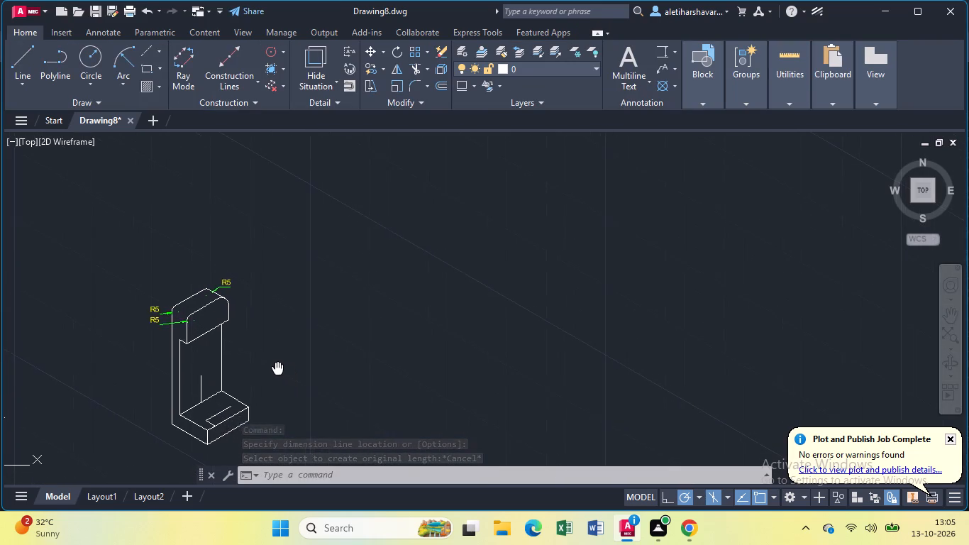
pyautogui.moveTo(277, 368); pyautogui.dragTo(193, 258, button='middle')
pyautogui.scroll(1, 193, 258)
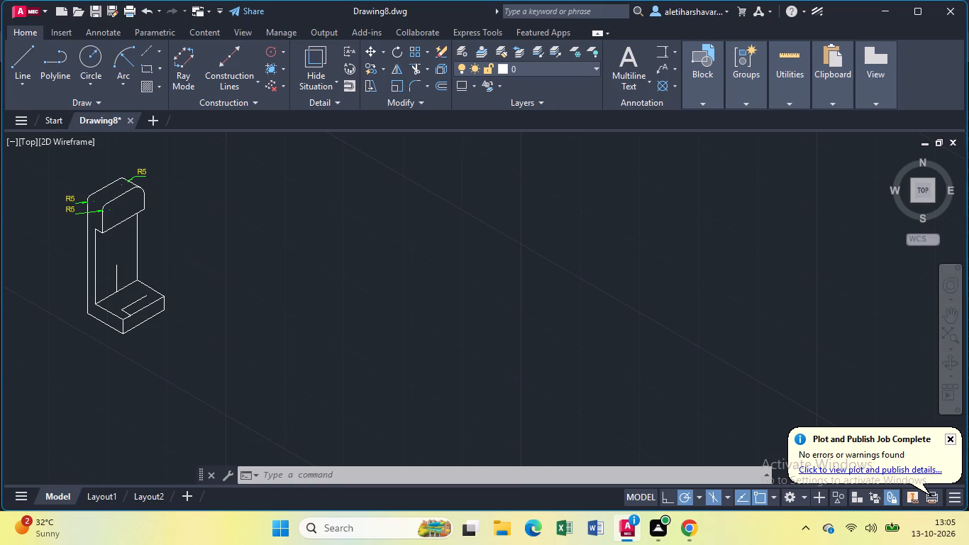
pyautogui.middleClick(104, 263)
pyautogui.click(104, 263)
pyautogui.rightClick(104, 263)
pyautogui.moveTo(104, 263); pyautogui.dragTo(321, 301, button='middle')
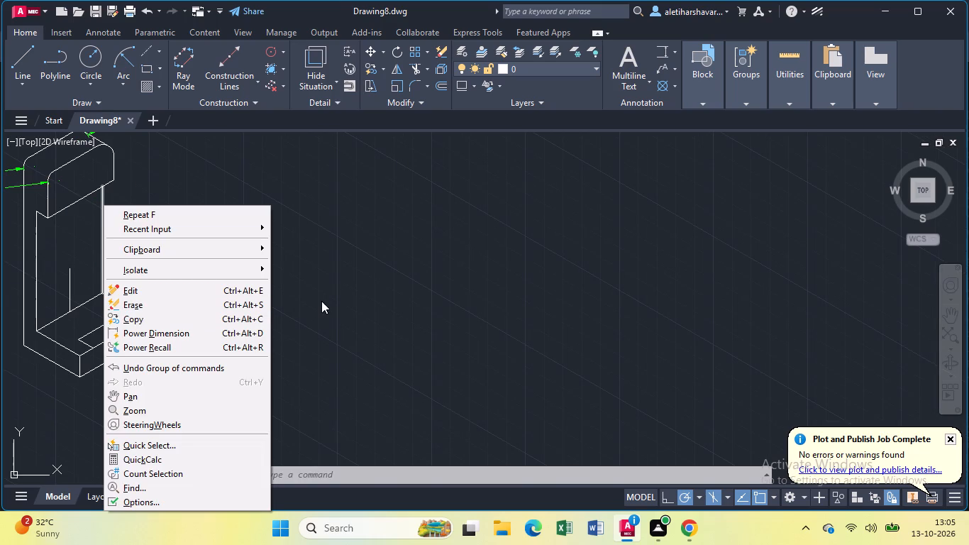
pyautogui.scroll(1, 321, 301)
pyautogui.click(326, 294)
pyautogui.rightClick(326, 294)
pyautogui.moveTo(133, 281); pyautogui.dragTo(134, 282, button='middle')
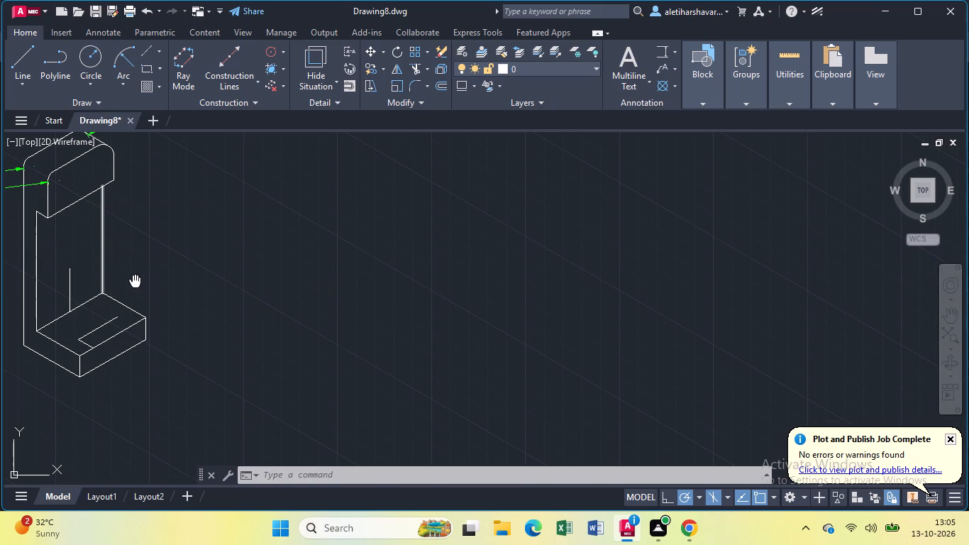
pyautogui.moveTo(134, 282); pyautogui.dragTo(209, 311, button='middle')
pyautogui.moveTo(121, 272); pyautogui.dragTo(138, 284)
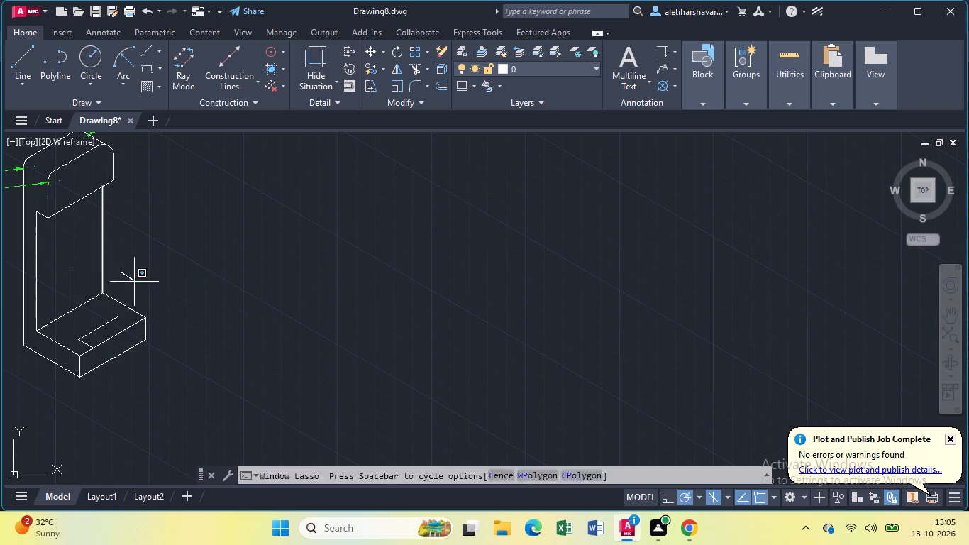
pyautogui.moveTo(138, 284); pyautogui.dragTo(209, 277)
# Draw a construction line about 37 long at 30° from the midpoint of the upper block's front-face vertical edge across the face.
pyautogui.moveTo(211, 276); pyautogui.dragTo(211, 275, button='middle')
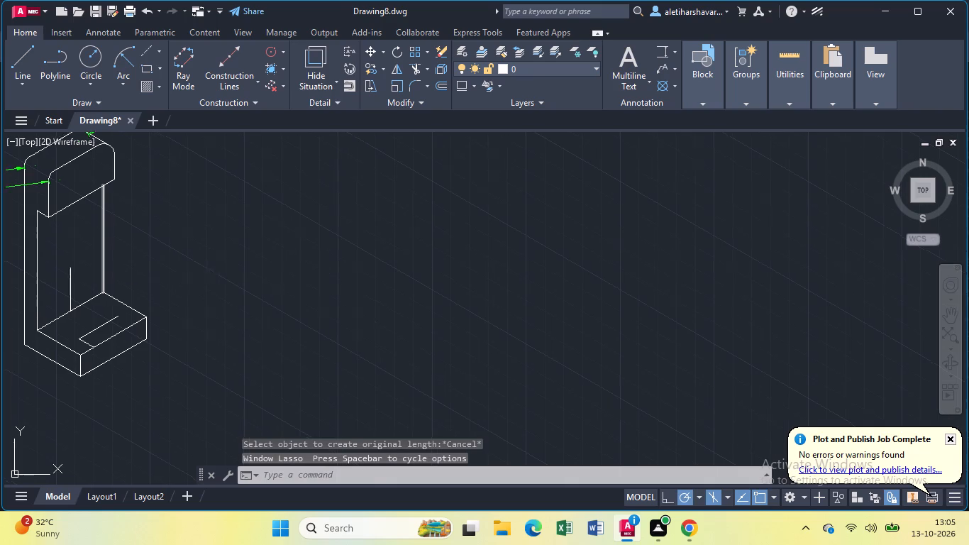
pyautogui.moveTo(211, 275); pyautogui.dragTo(478, 331, button='middle')
pyautogui.scroll(2, 367, 297)
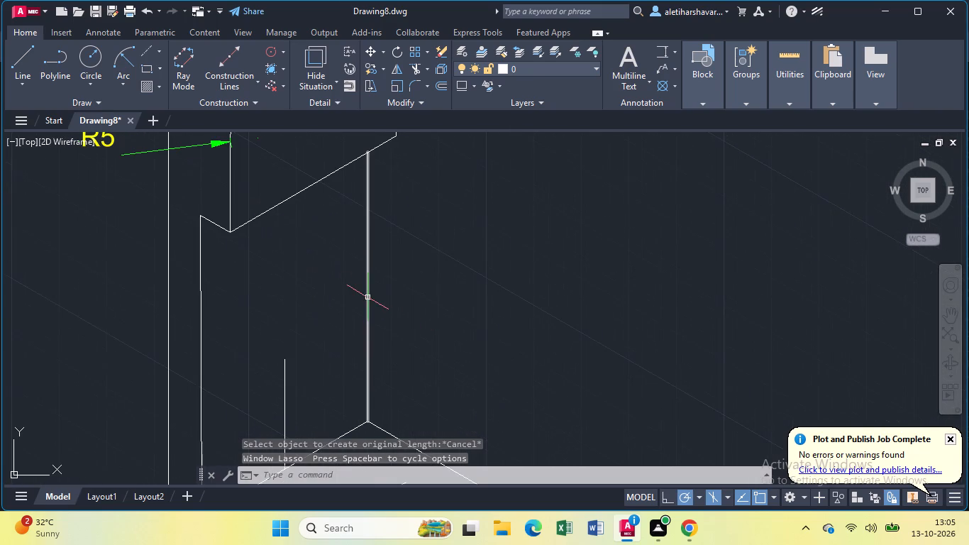
pyautogui.moveTo(300, 242); pyautogui.dragTo(329, 346, button='middle')
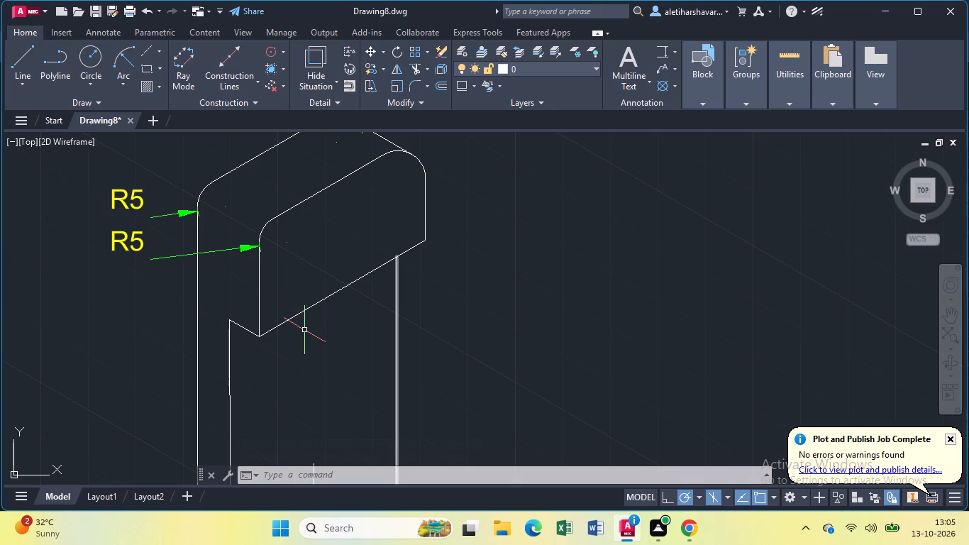
pyautogui.press('l')
pyautogui.press('Return')
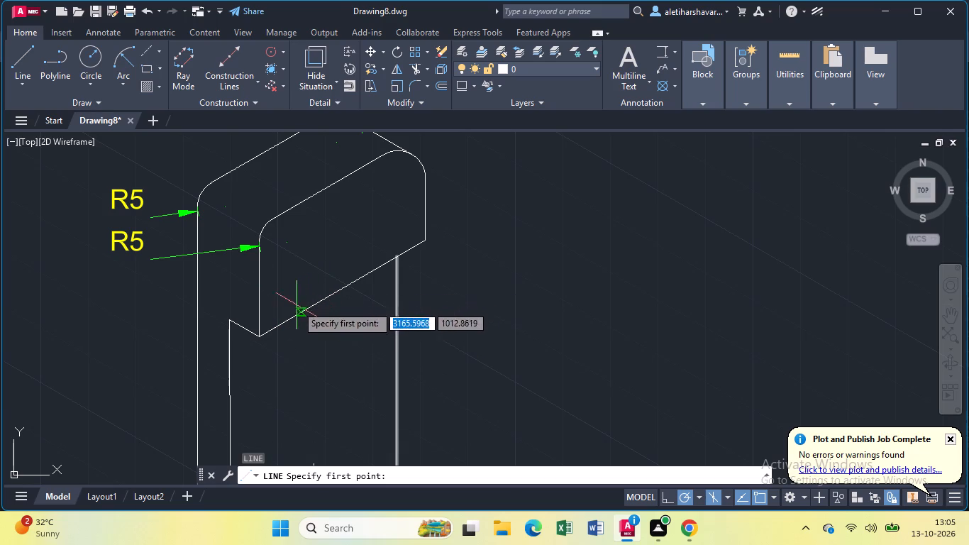
pyautogui.click(257, 287)
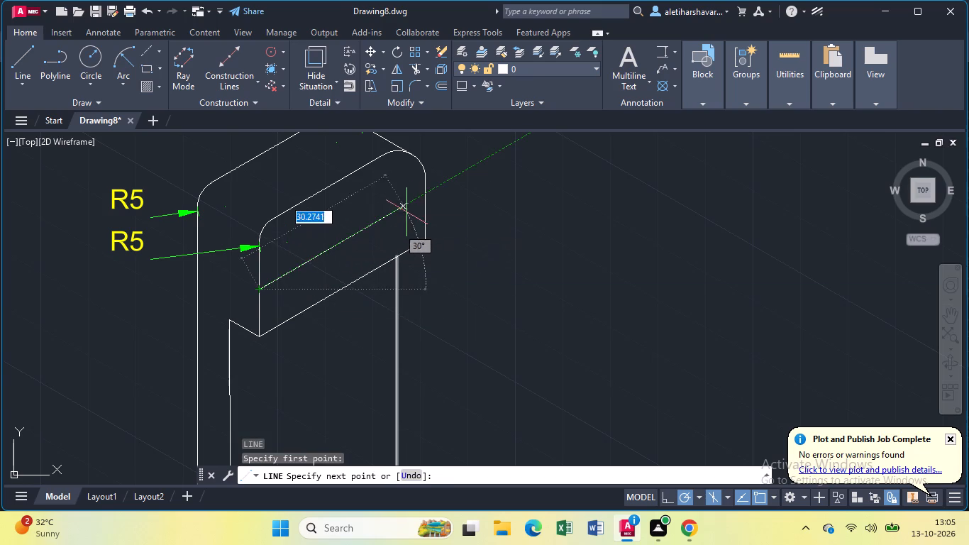
pyautogui.click(437, 187)
pyautogui.press('Escape')
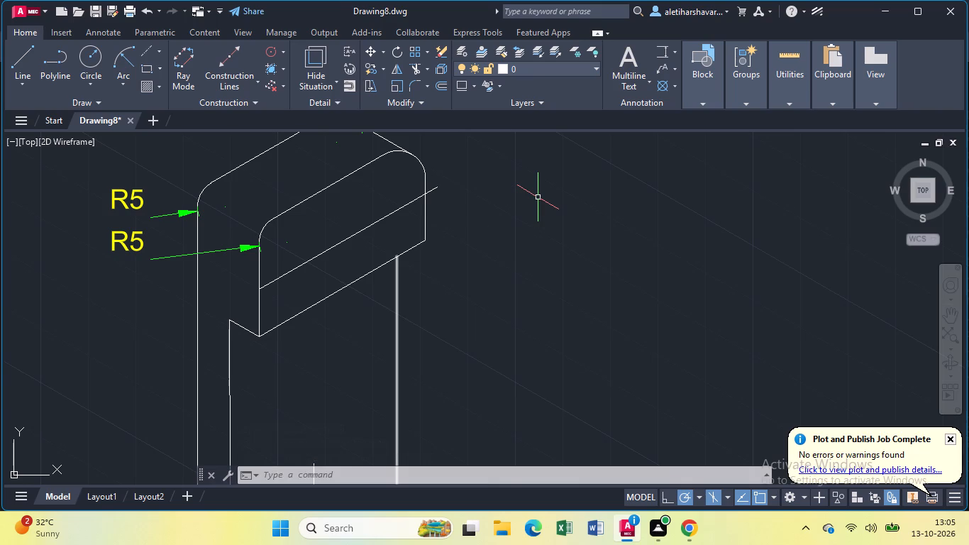
# Draw a vertical centre line on the block's front face from the lower edge's midpoint up to the top edge.
pyautogui.press('l')
pyautogui.press('Return')
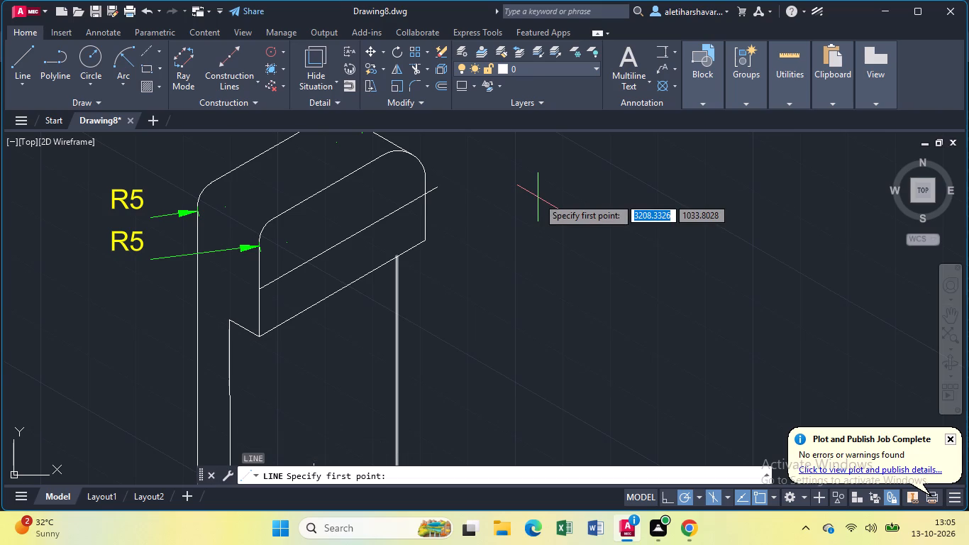
pyautogui.click(346, 287)
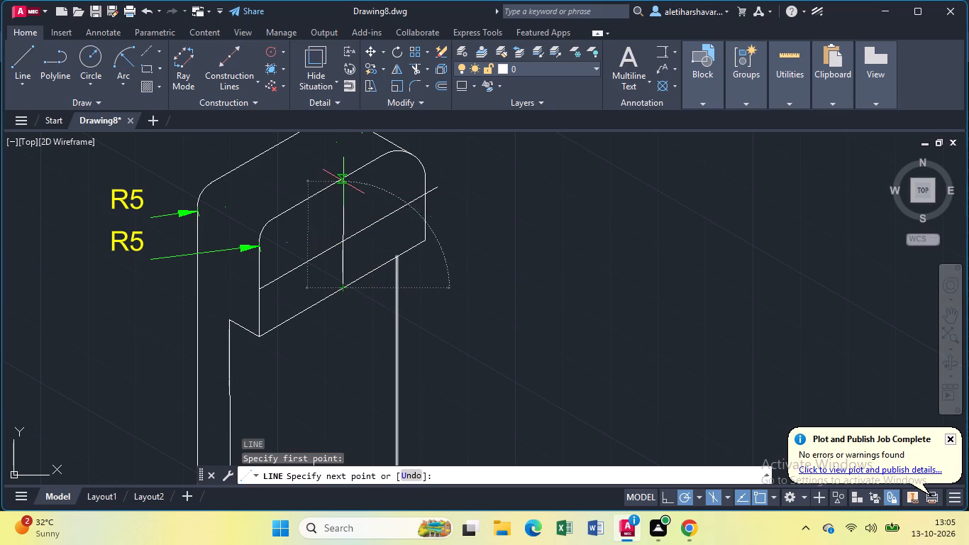
pyautogui.click(343, 182)
pyautogui.press('Escape')
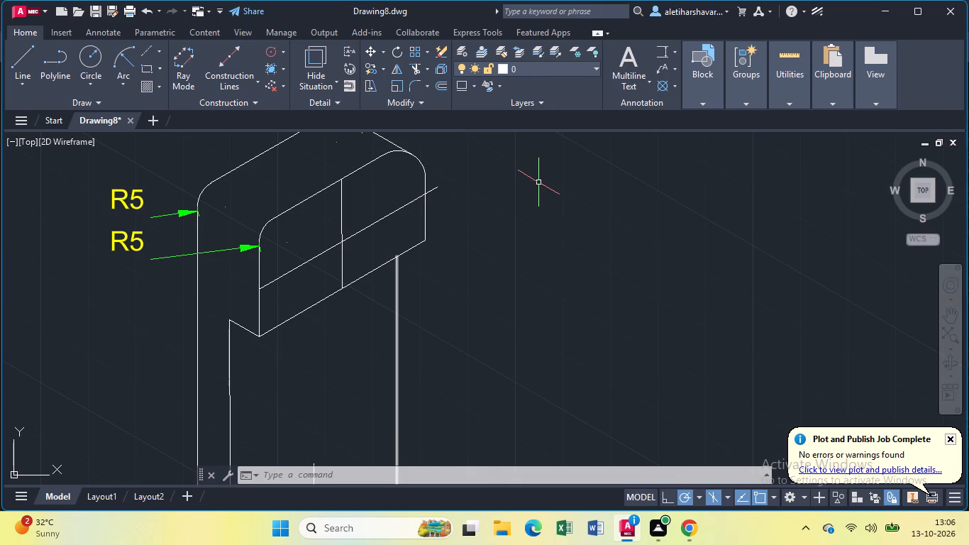
# From the crossing of the two centre lines, draw a 5.5 segment at 30°, followed by an 11 segment back at 210°.
pyautogui.press('l')
pyautogui.press('Return')
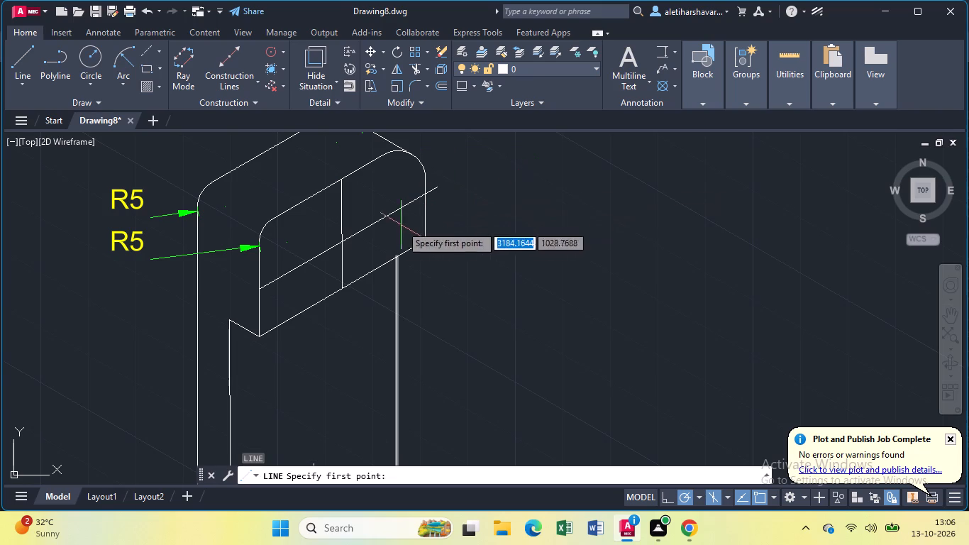
pyautogui.click(342, 242)
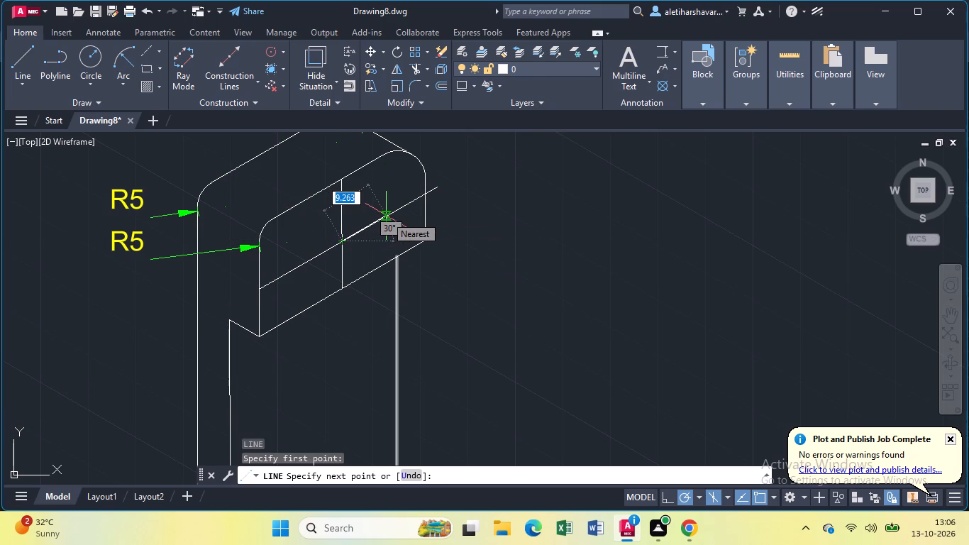
pyautogui.press('5')
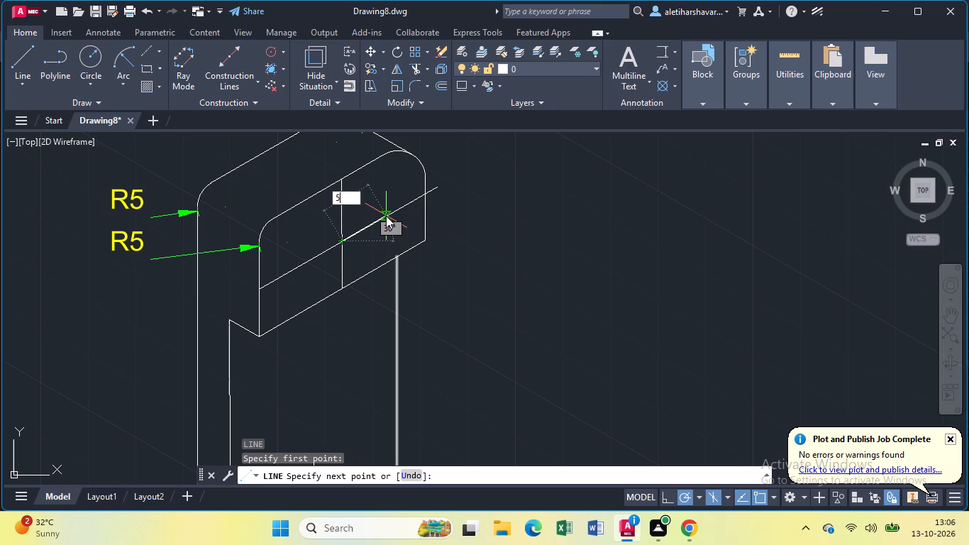
pyautogui.press('.')
pyautogui.press('5')
pyautogui.press('Return')
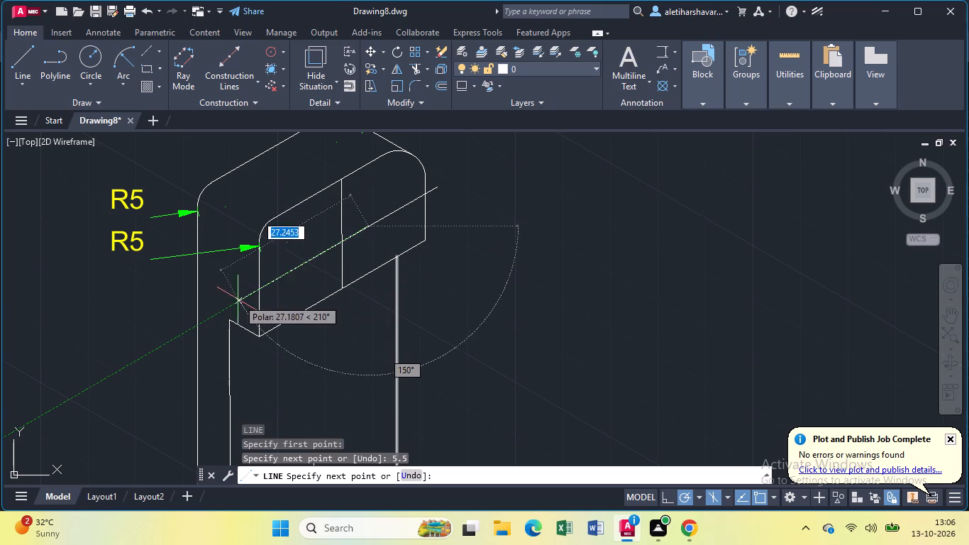
pyautogui.write('11')
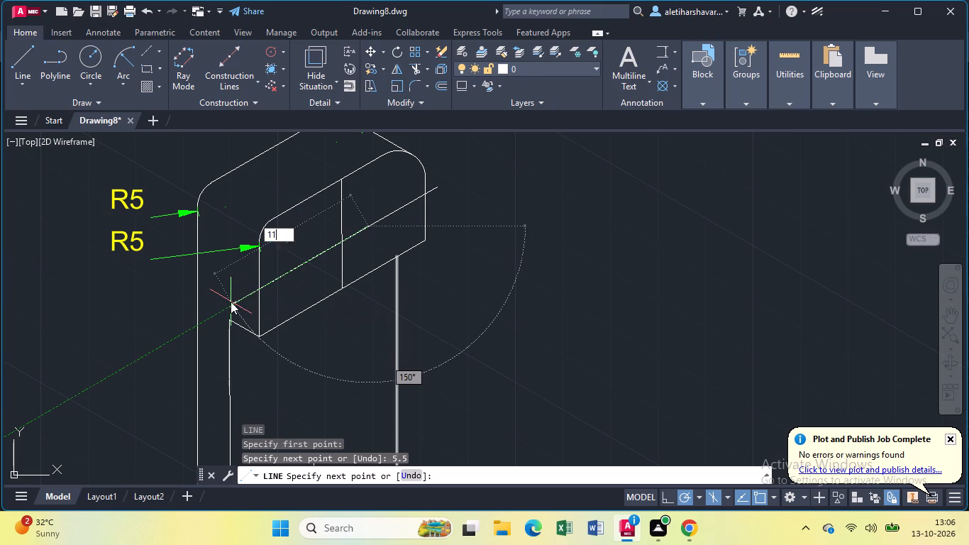
pyautogui.press('Return')
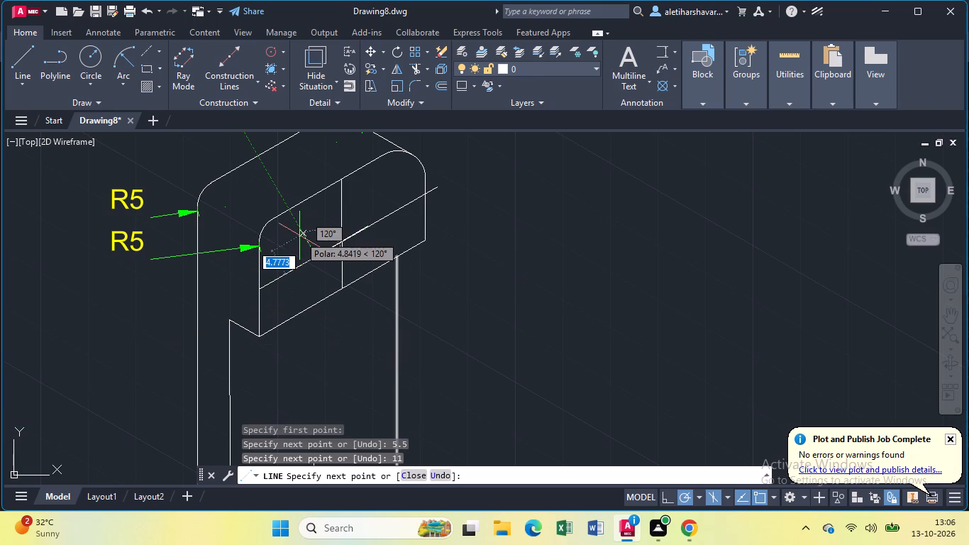
pyautogui.press('Escape')
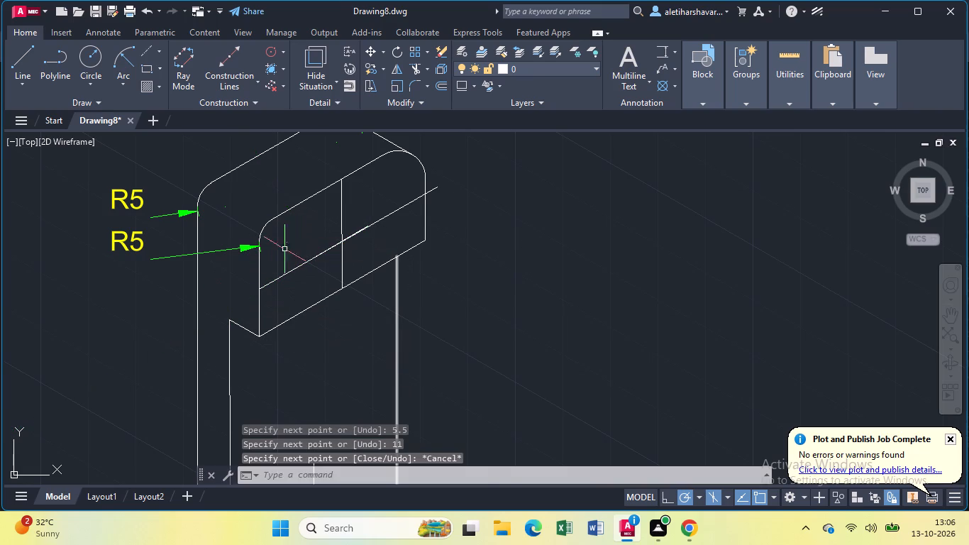
# Delete the long 30° construction line running across the block's front face.
pyautogui.click(282, 275)
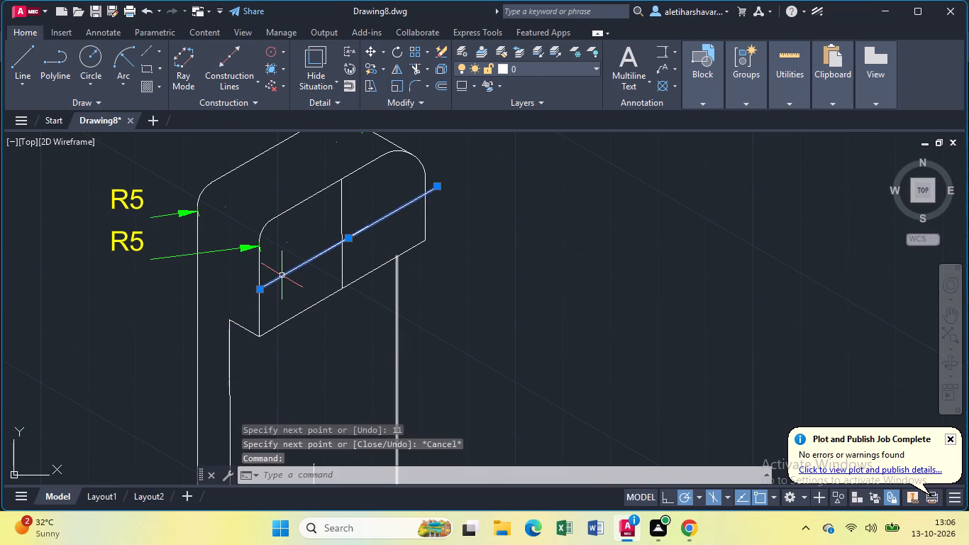
pyautogui.press('Delete')
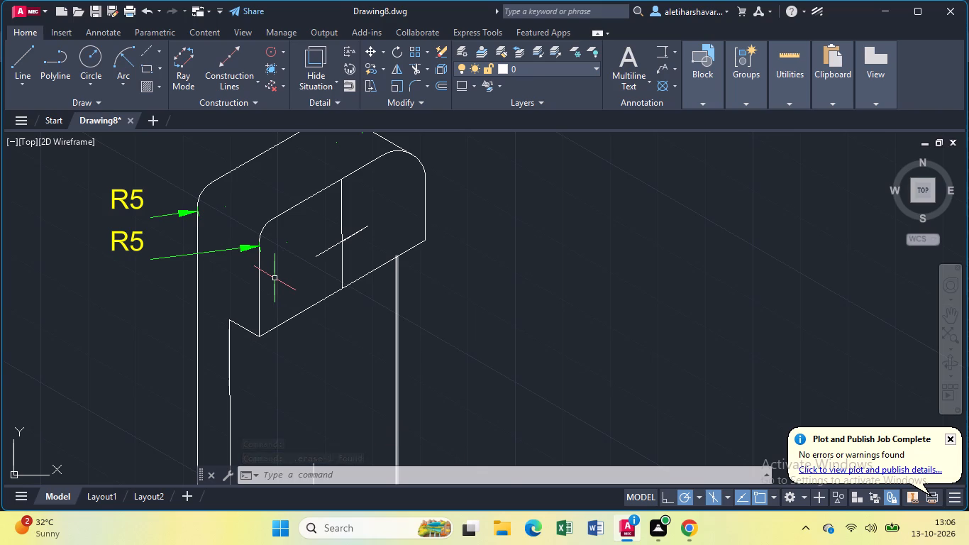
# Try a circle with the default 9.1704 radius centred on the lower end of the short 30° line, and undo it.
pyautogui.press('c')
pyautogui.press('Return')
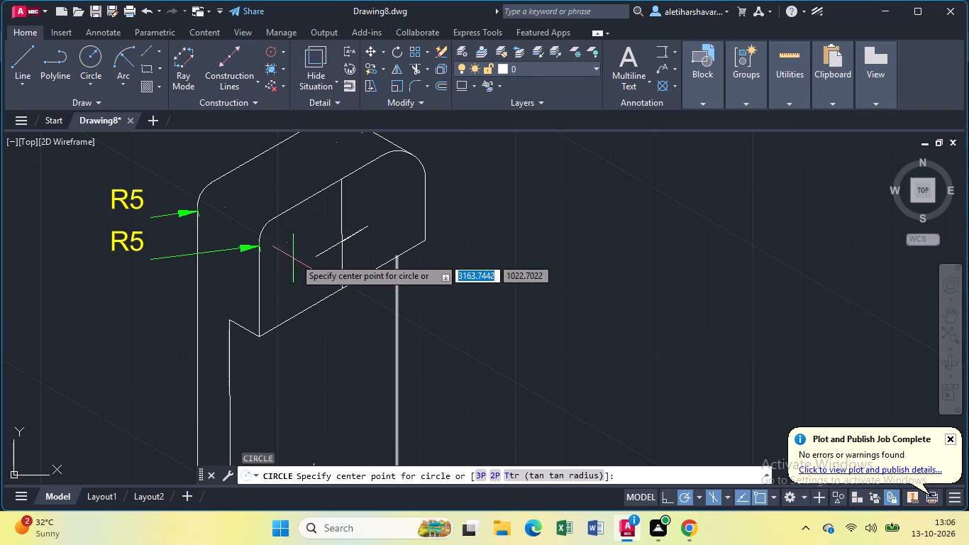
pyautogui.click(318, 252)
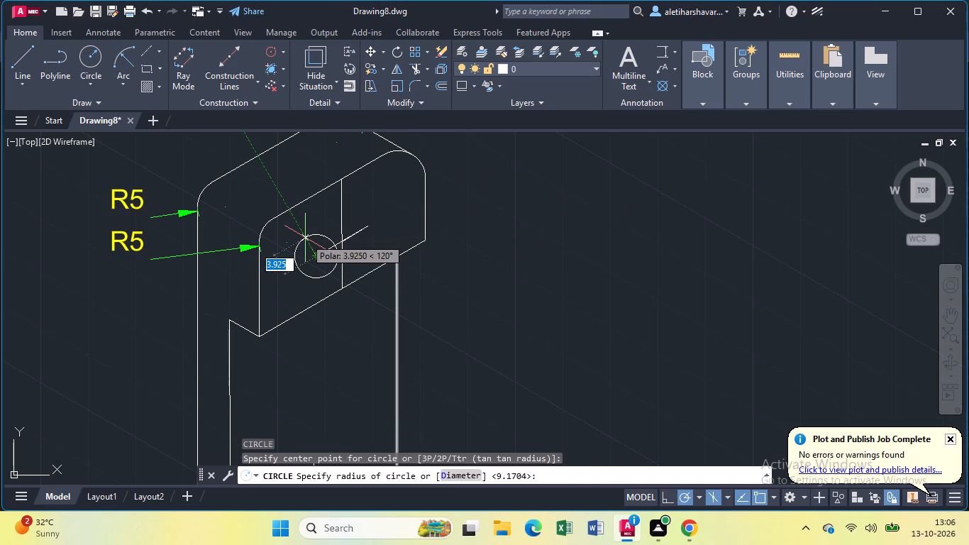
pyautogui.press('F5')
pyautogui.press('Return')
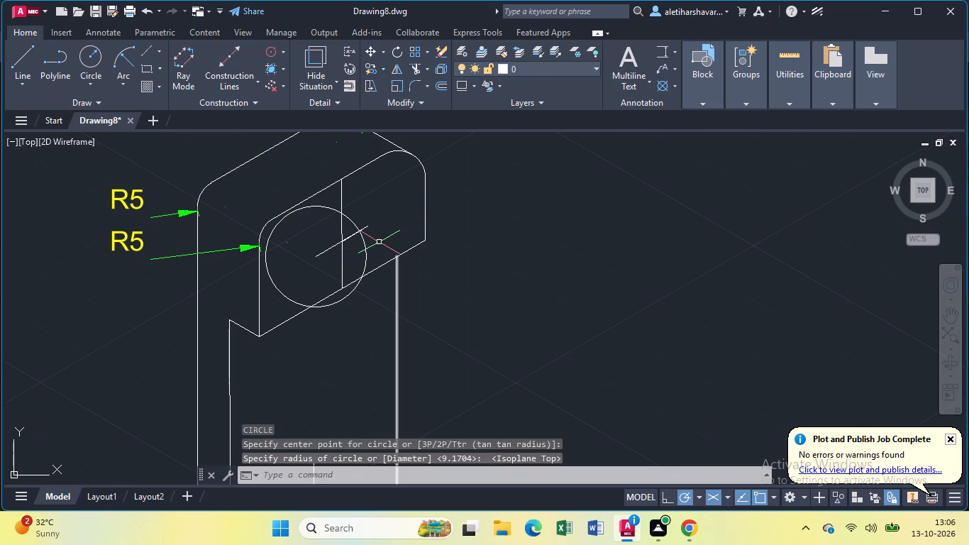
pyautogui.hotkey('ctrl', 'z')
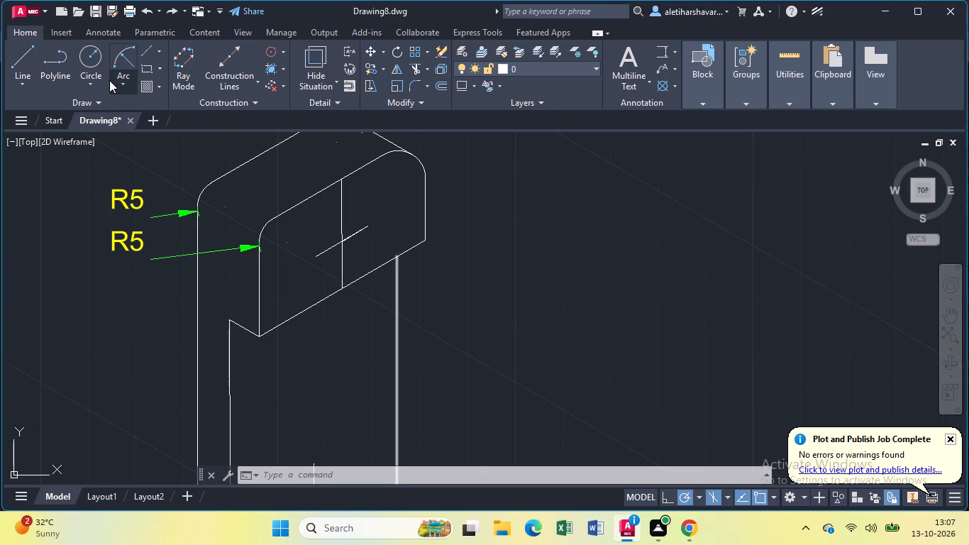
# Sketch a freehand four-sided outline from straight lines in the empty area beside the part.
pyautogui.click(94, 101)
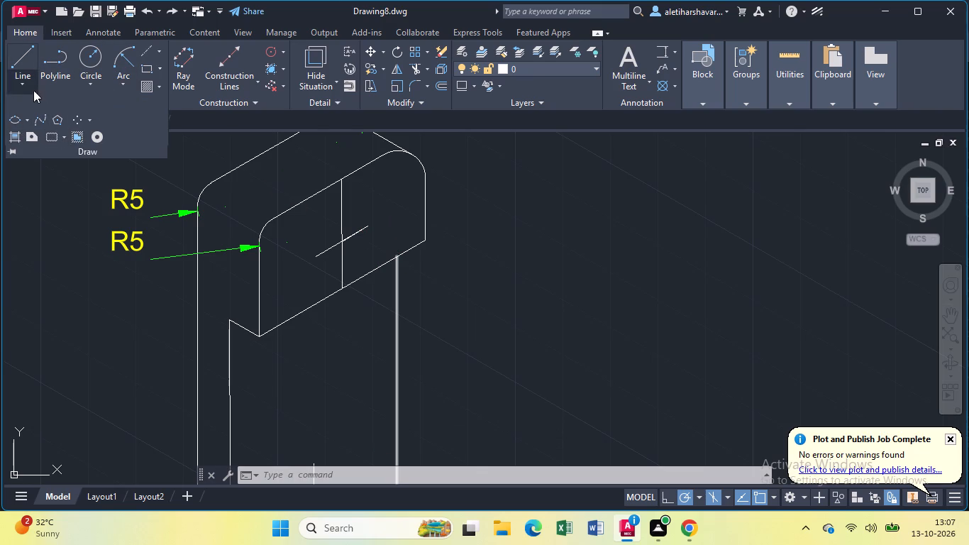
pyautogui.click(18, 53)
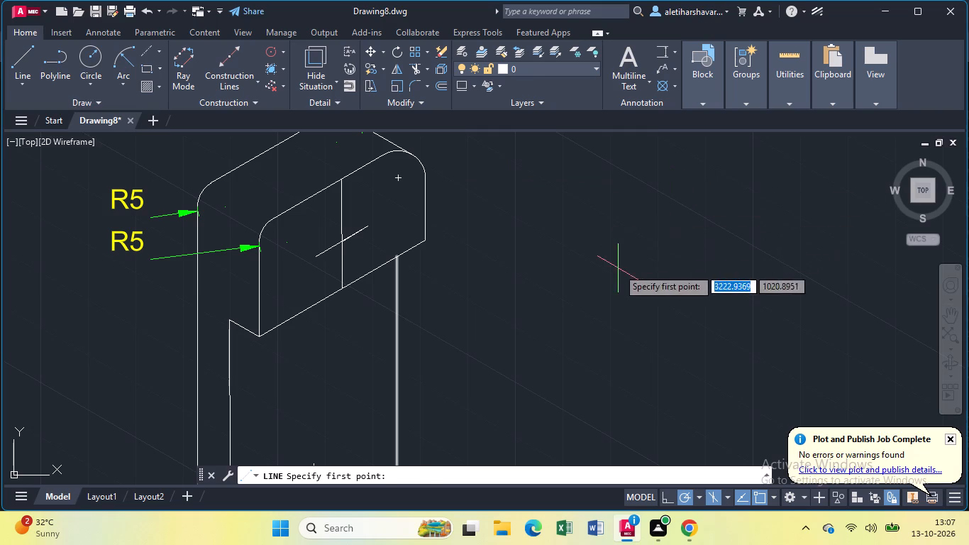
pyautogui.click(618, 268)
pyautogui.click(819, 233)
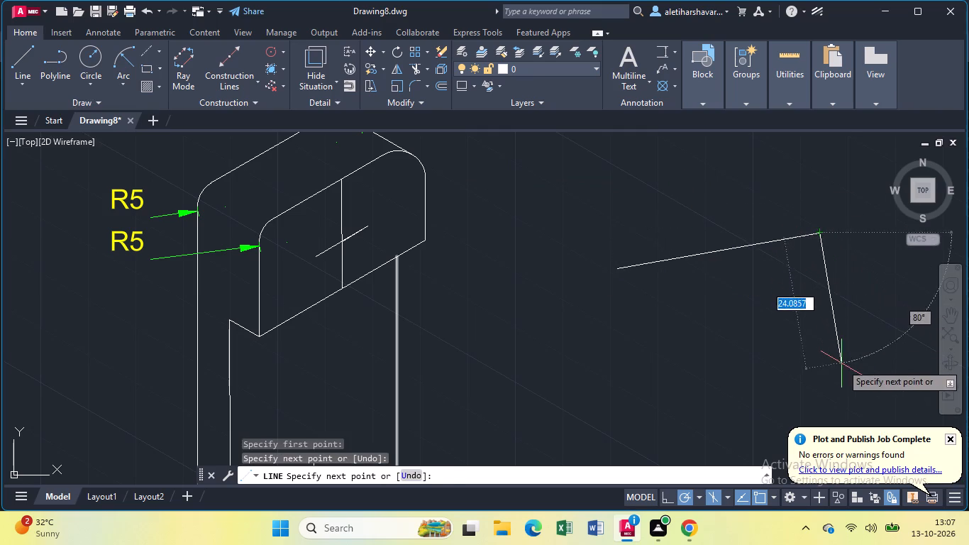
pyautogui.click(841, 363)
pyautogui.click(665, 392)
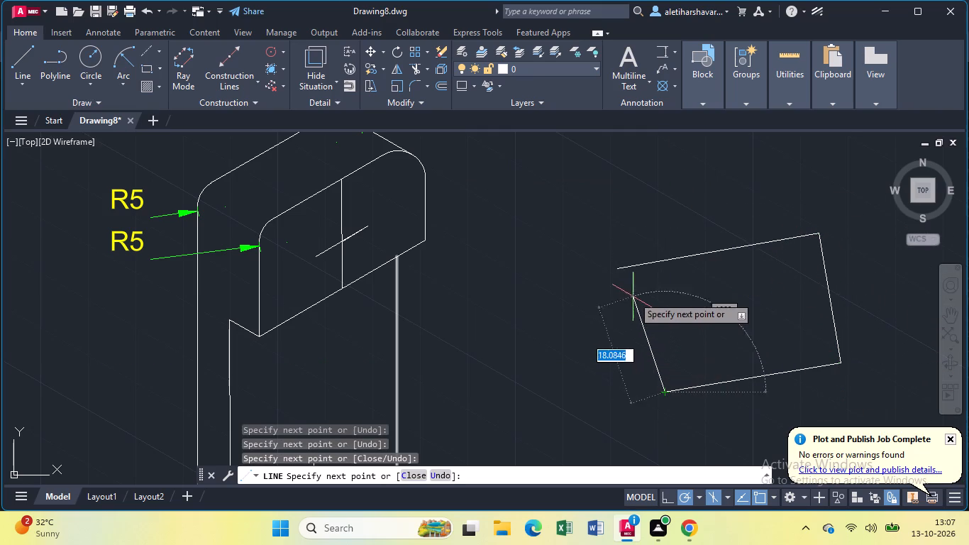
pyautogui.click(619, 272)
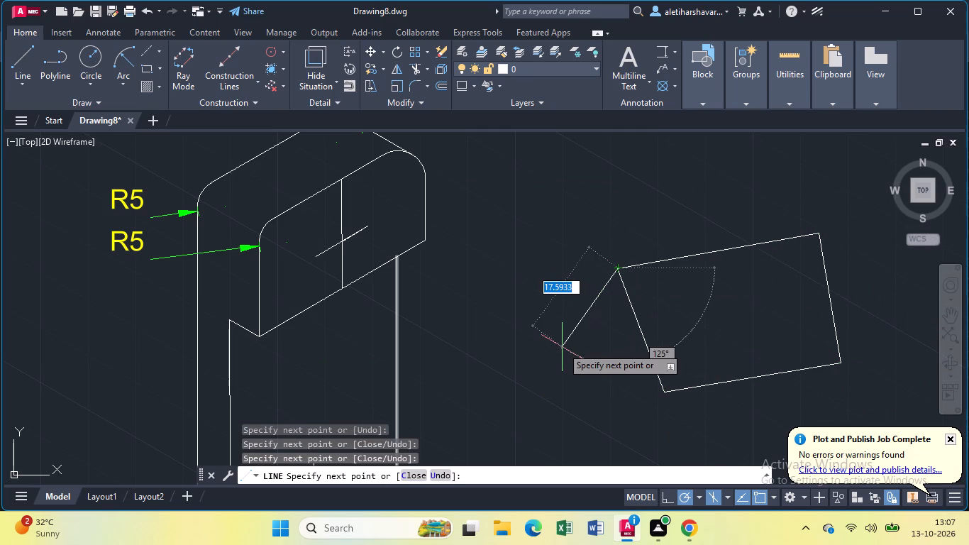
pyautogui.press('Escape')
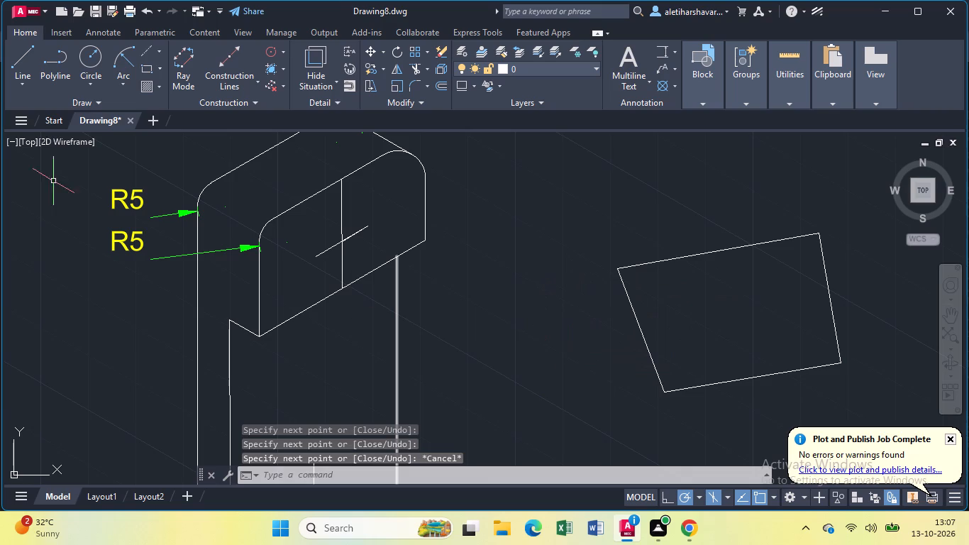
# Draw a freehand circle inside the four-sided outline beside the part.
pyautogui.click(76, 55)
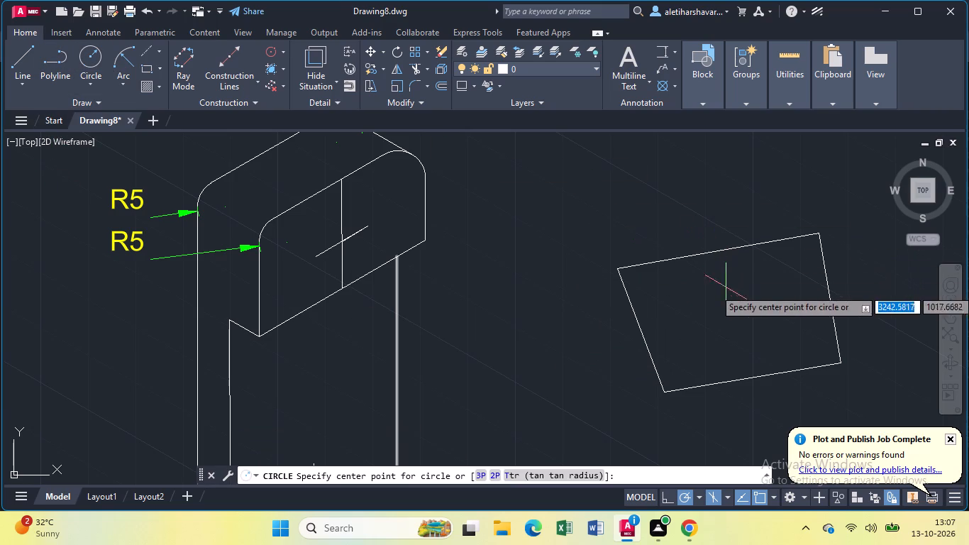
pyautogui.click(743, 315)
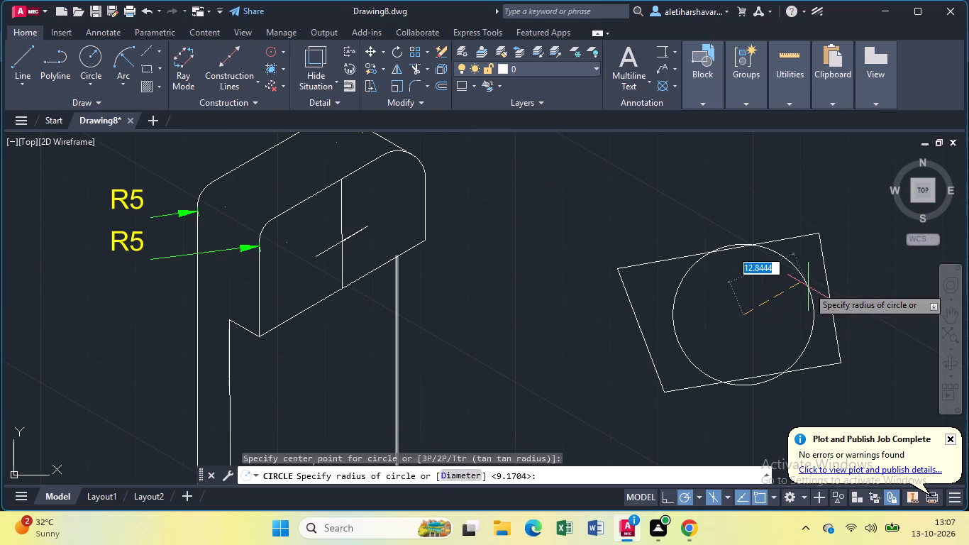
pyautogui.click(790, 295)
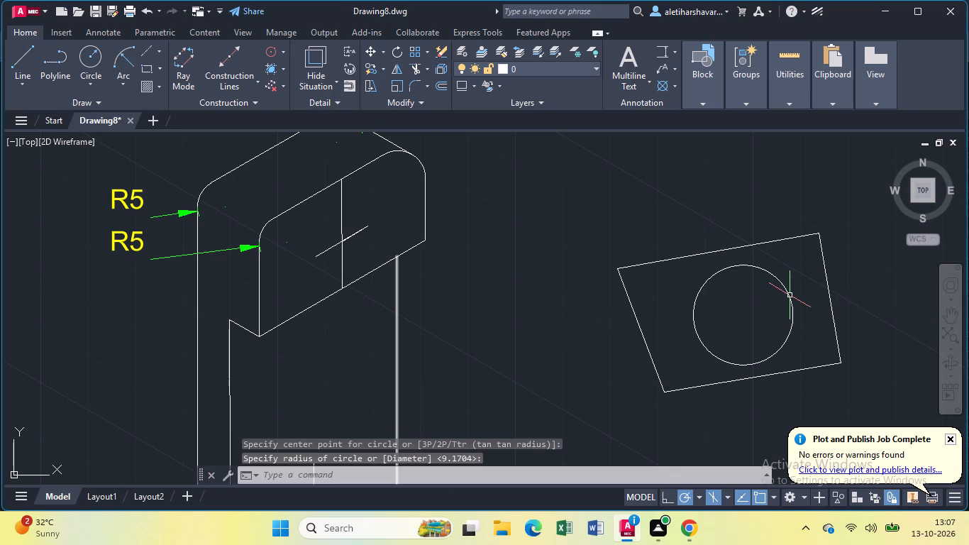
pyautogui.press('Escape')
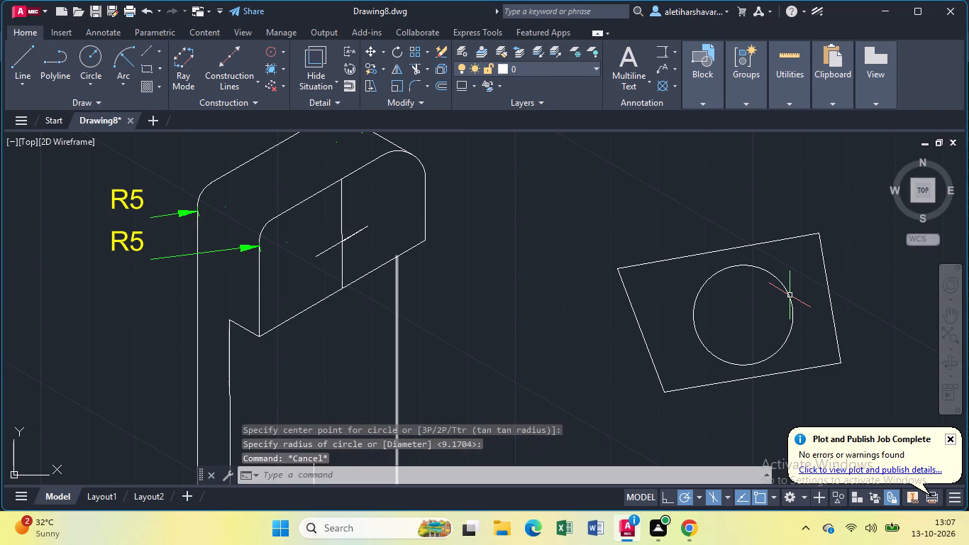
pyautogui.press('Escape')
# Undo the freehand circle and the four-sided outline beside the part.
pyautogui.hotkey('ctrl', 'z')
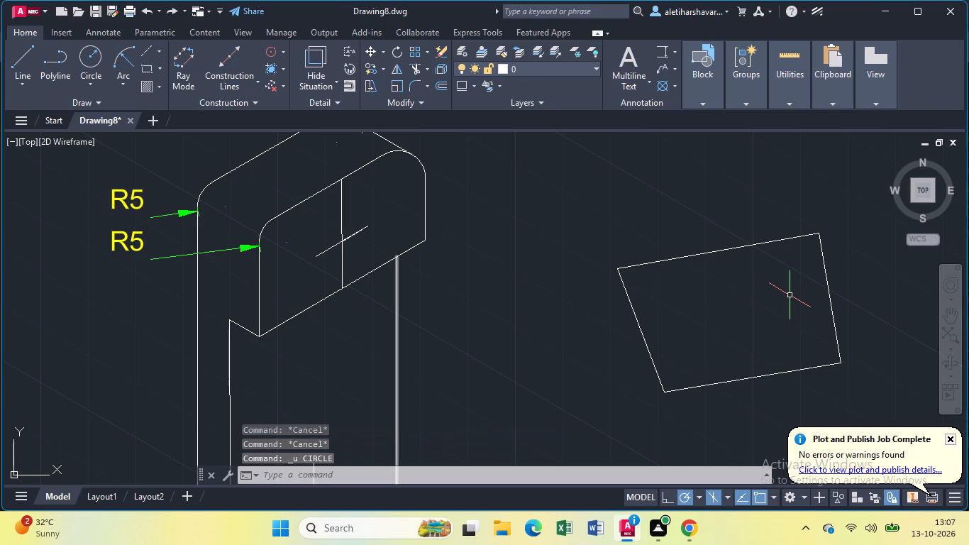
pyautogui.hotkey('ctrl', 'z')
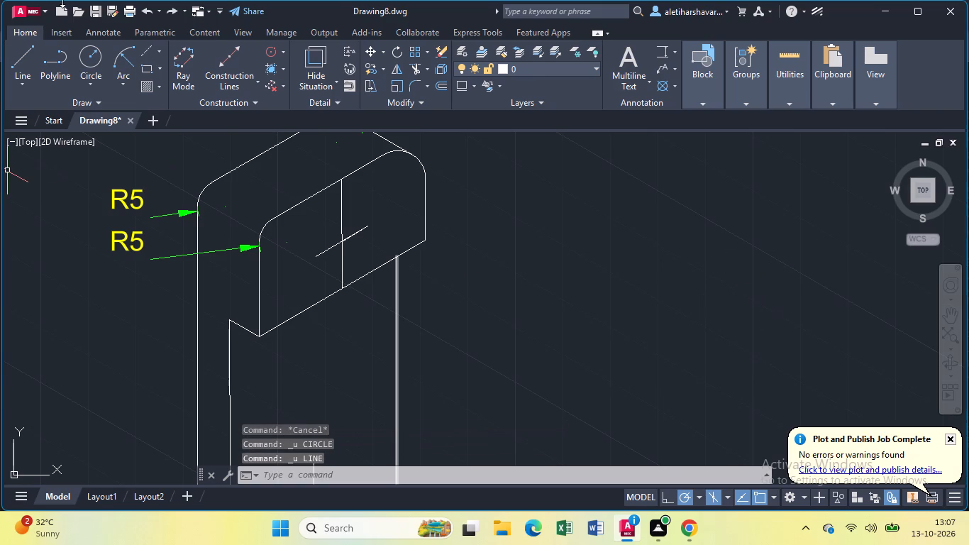
# Draw a circle of radius 5 centred on the lower end of the short 30° line on the block's front face.
pyautogui.click(87, 57)
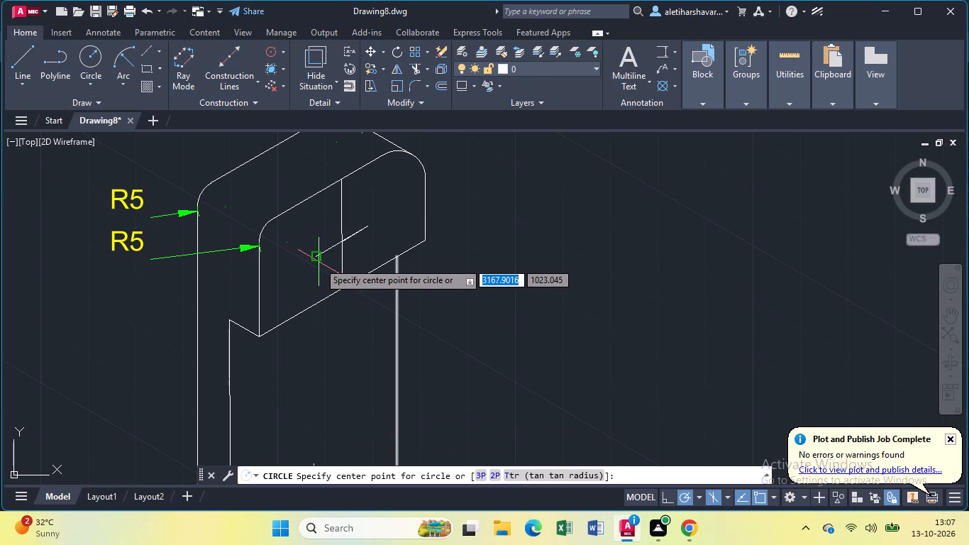
pyautogui.click(319, 258)
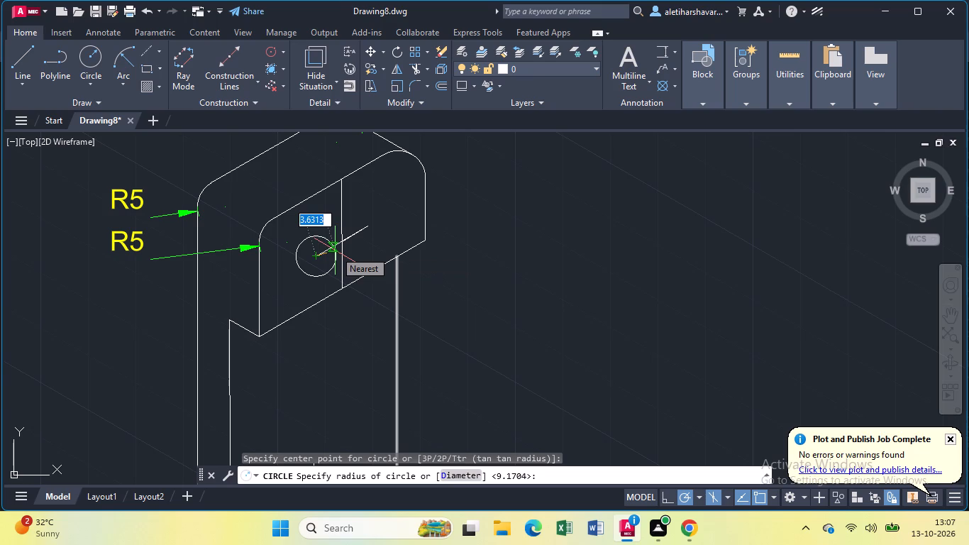
pyautogui.press('5')
pyautogui.press('Return')
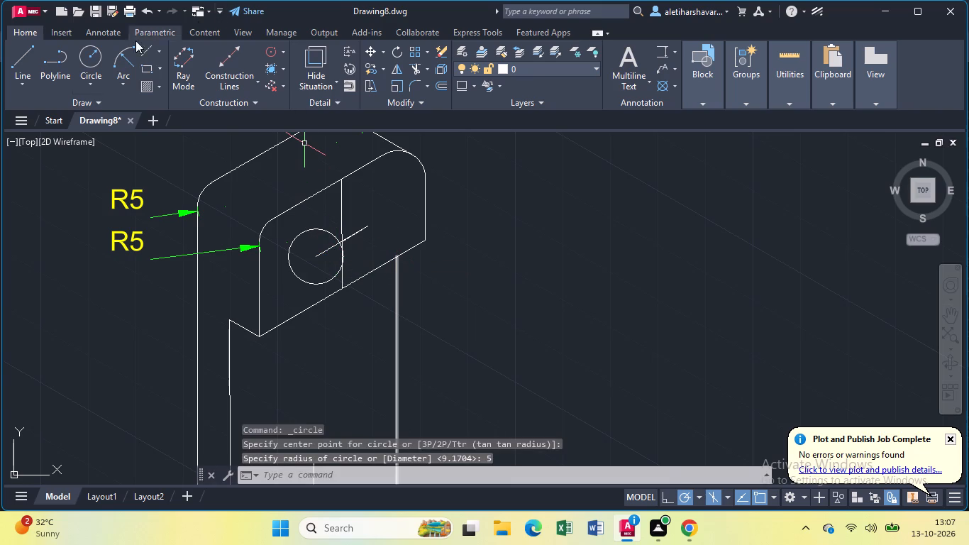
# Draw a second circle of radius 5 centred on the upper end of the short 30° line.
pyautogui.click(94, 58)
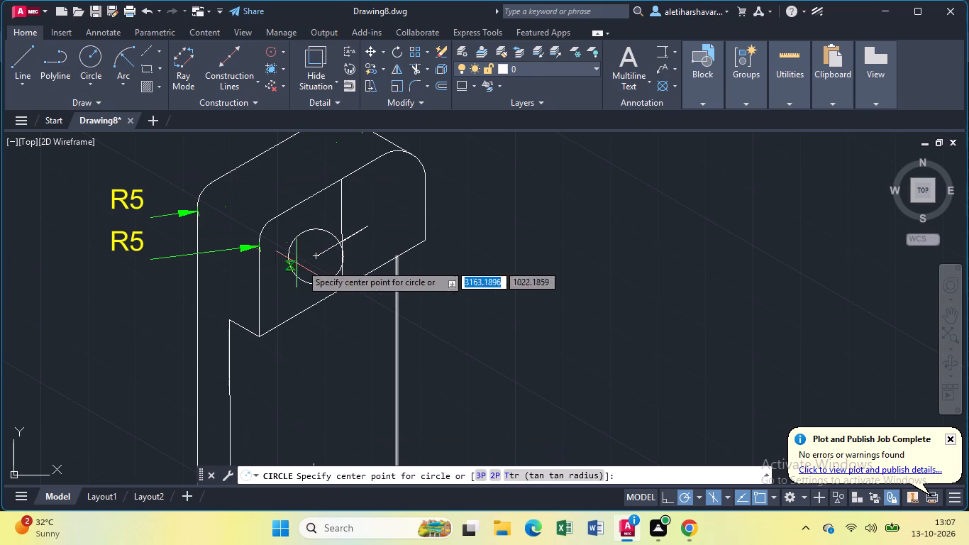
pyautogui.click(371, 229)
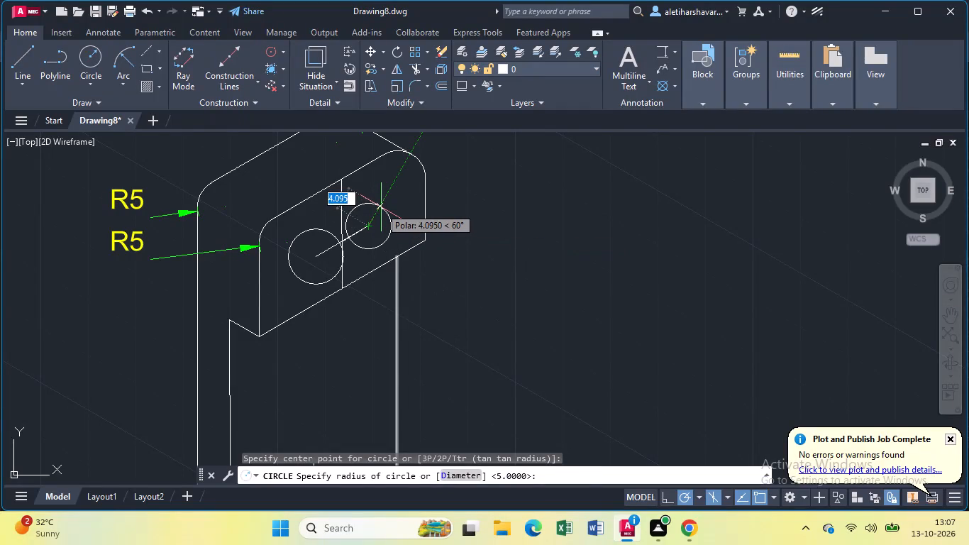
pyautogui.press('5')
pyautogui.press('Return')
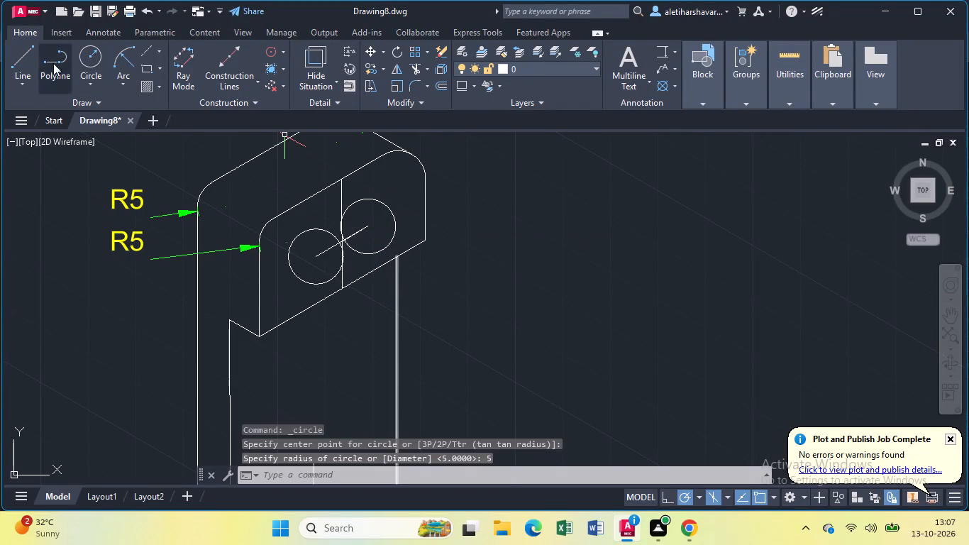
# Draw a vertical line through the lower circle's centre, from just below the block's lower edge to above the circle.
pyautogui.click(24, 50)
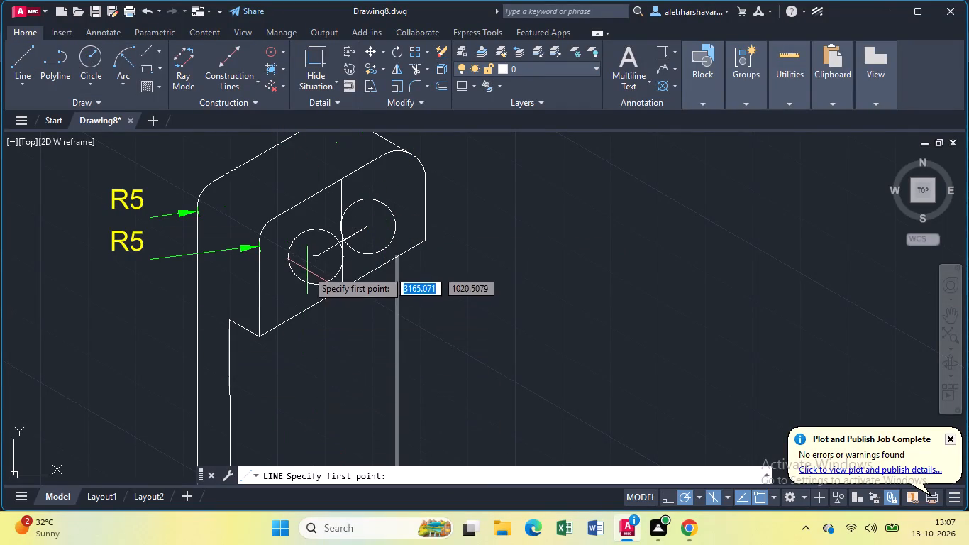
pyautogui.click(316, 260)
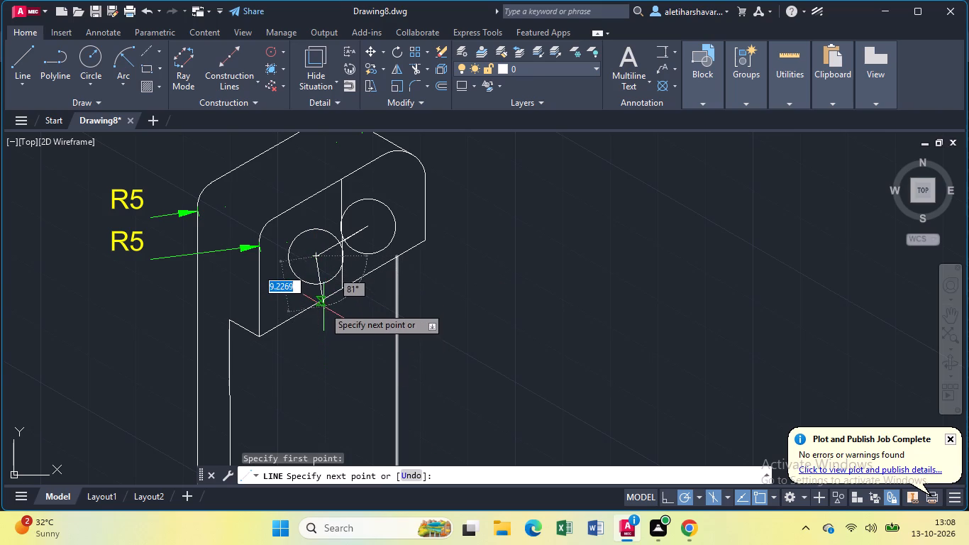
pyautogui.click(319, 312)
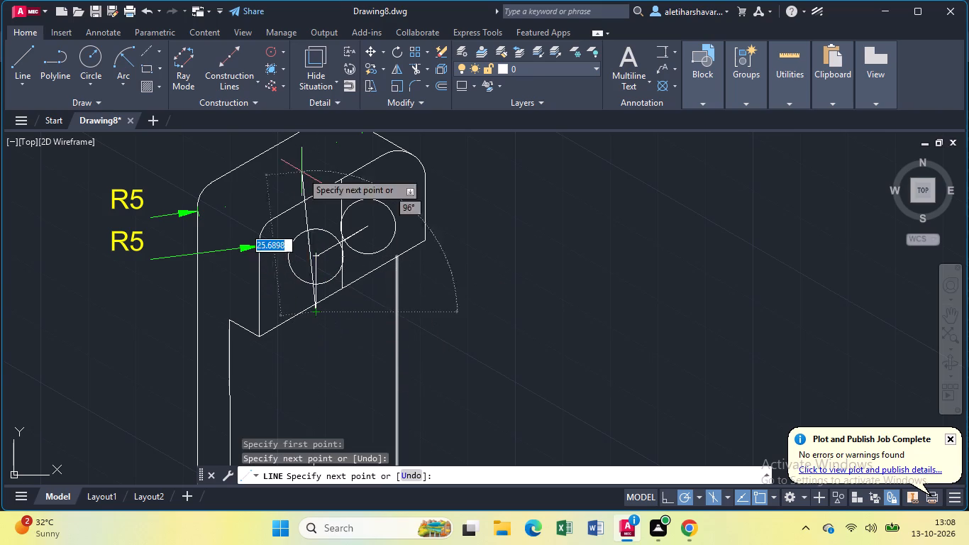
pyautogui.click(313, 213)
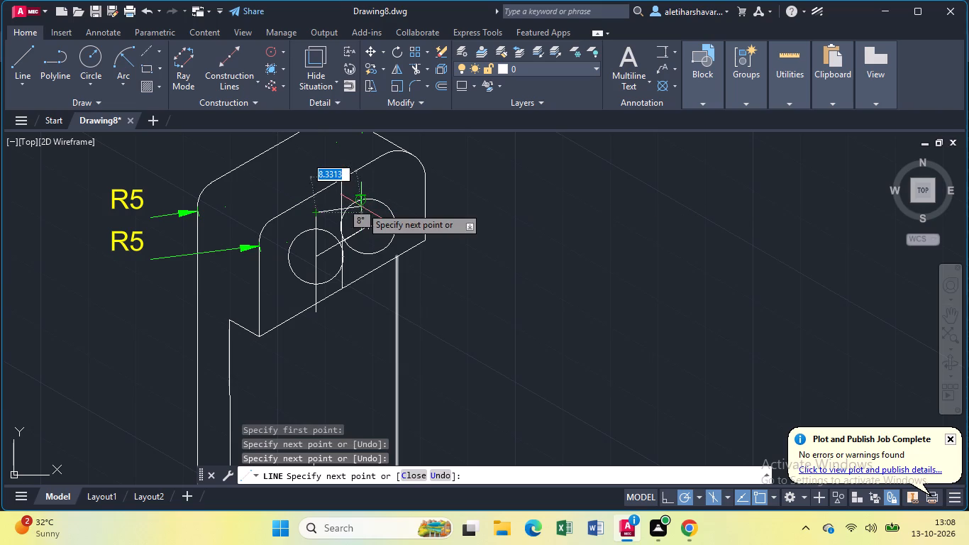
pyautogui.press('Escape')
# Trim away the lower circle's inner half and the 30° segment between its vertical line and the block's vertical centre line.
pyautogui.write('tr')
pyautogui.press('Return')
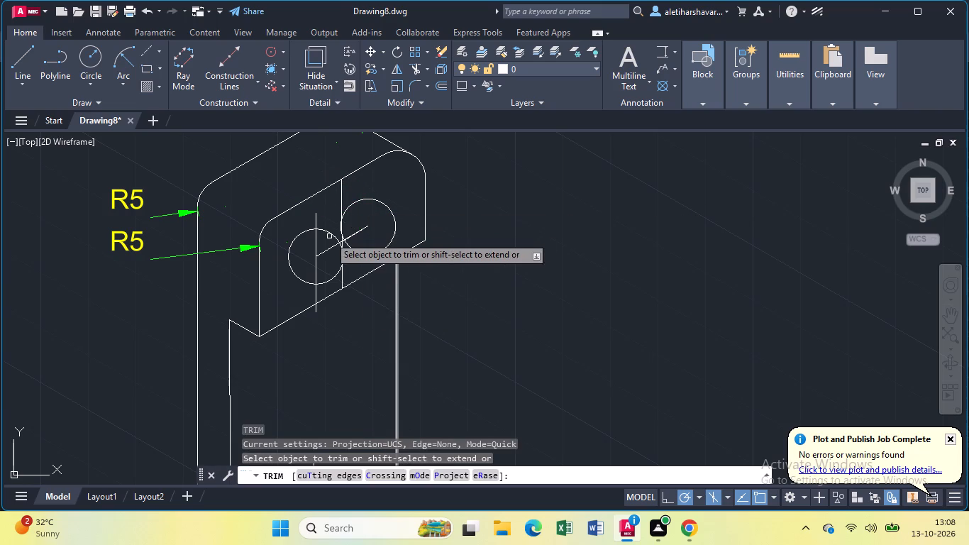
pyautogui.click(331, 236)
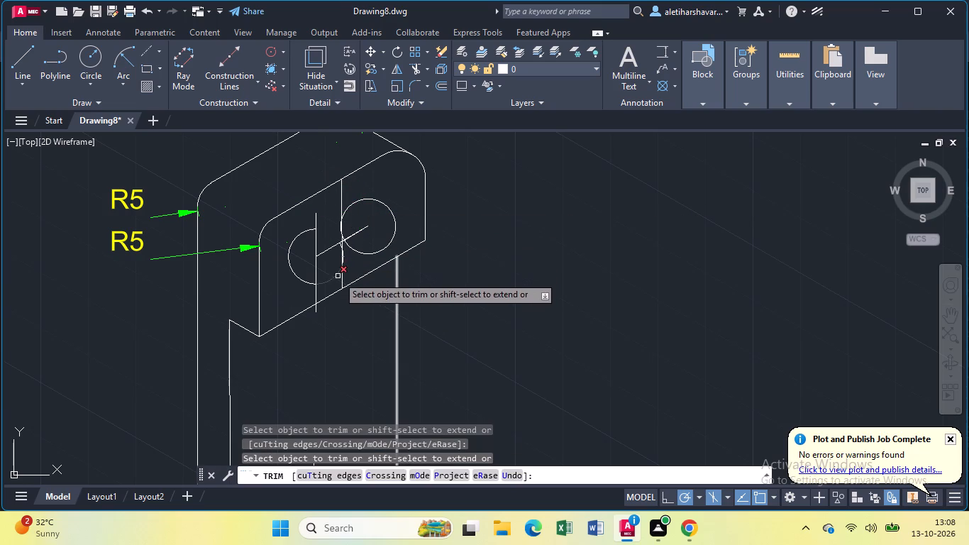
pyautogui.click(338, 276)
pyautogui.click(343, 253)
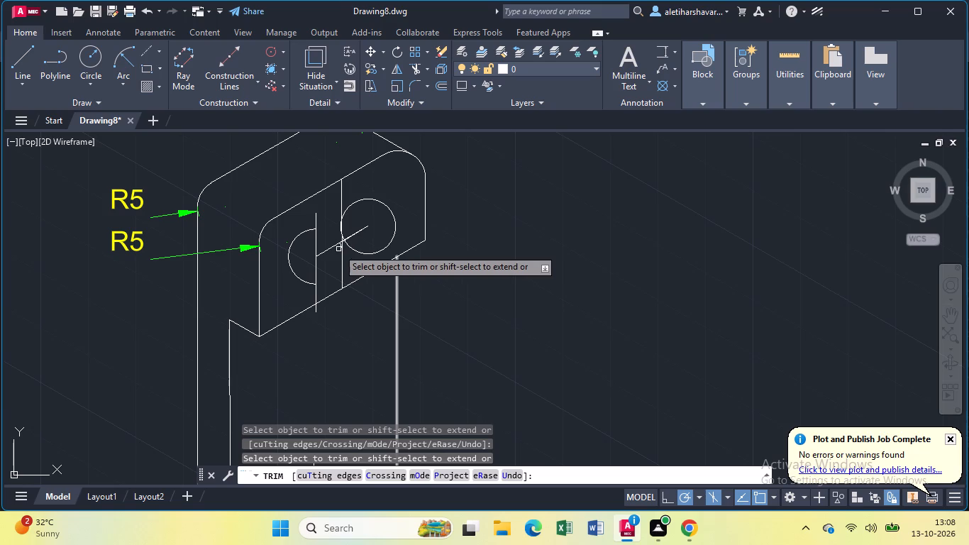
pyautogui.click(338, 247)
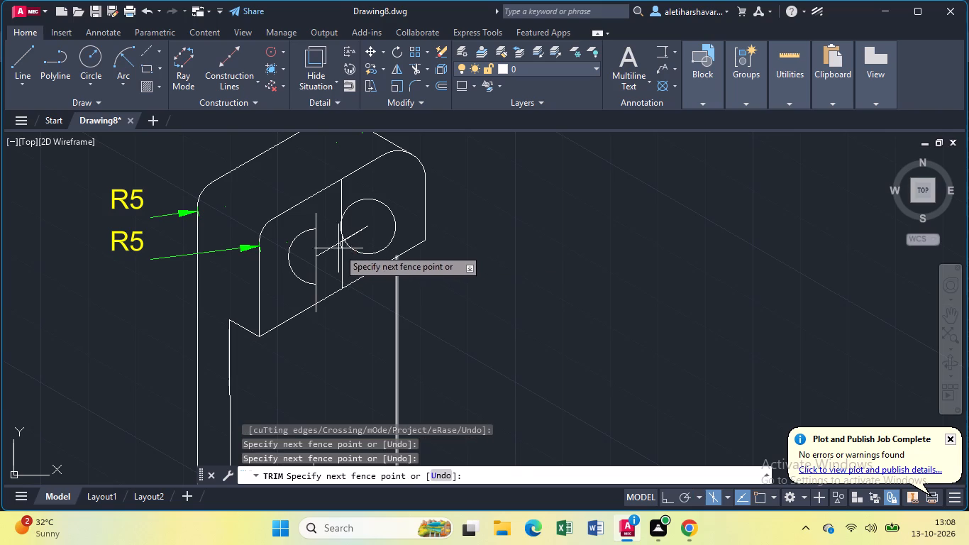
pyautogui.click(333, 238)
pyautogui.moveTo(340, 248); pyautogui.dragTo(349, 268)
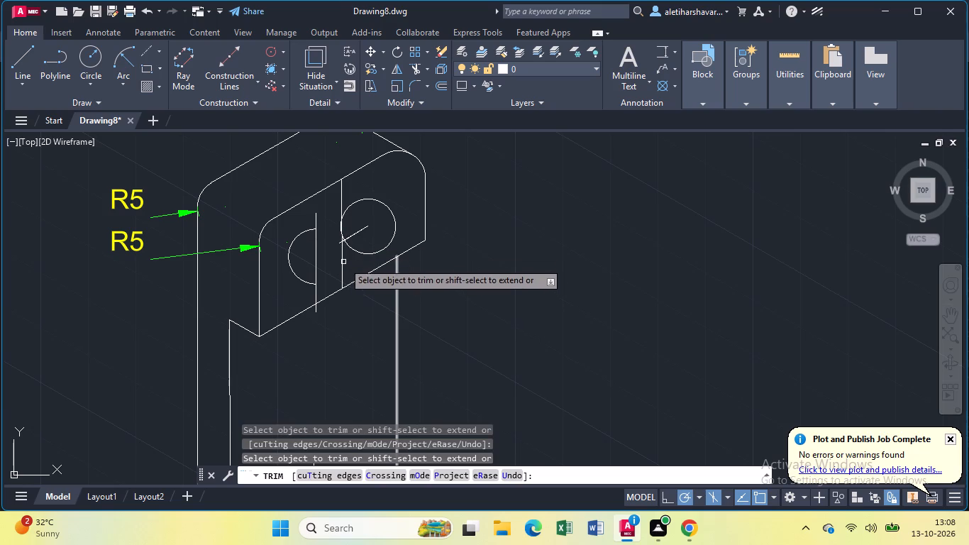
pyautogui.press('l')
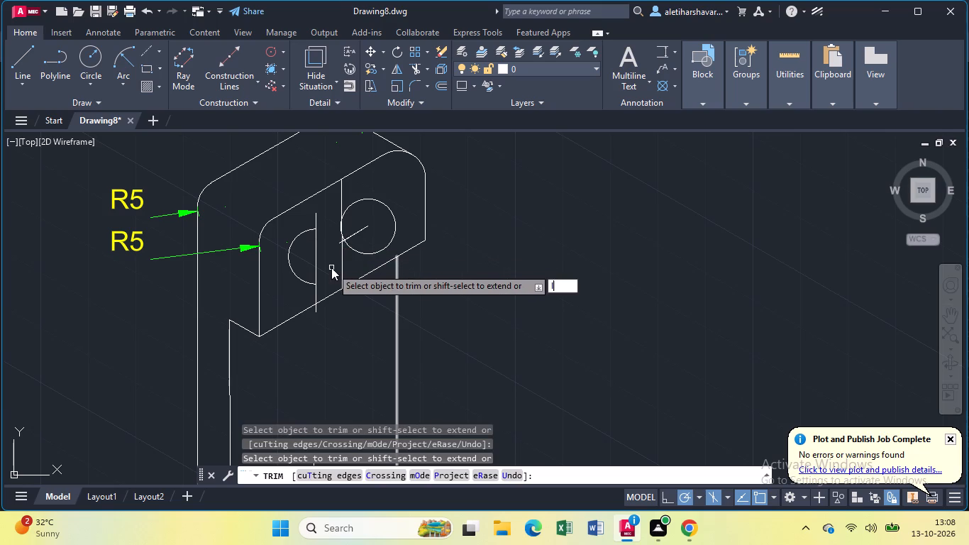
pyautogui.press('Return')
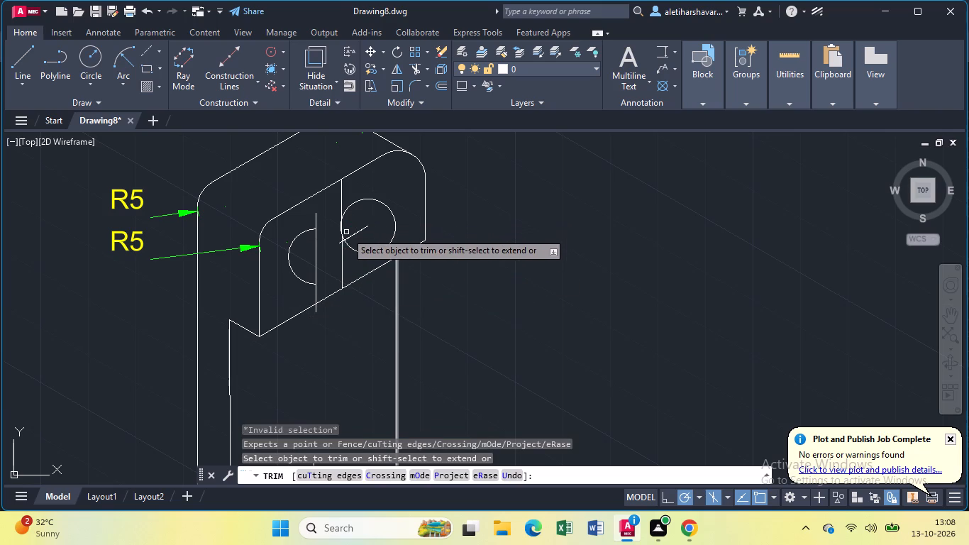
pyautogui.press('Escape')
# Draw a vertical line through the upper circle's centre, from above the circle to just below the block's lower edge.
pyautogui.press('l')
pyautogui.press('Return')
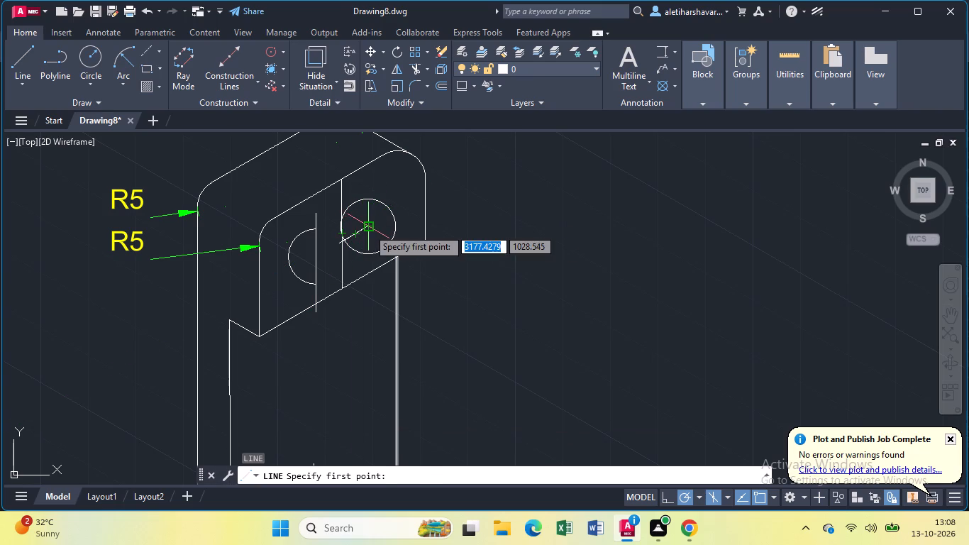
pyautogui.click(368, 229)
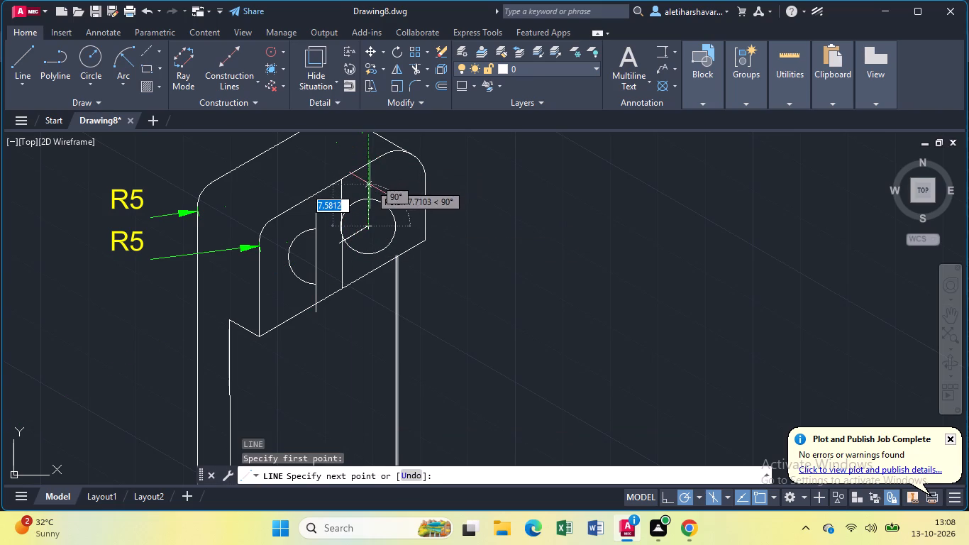
pyautogui.click(370, 185)
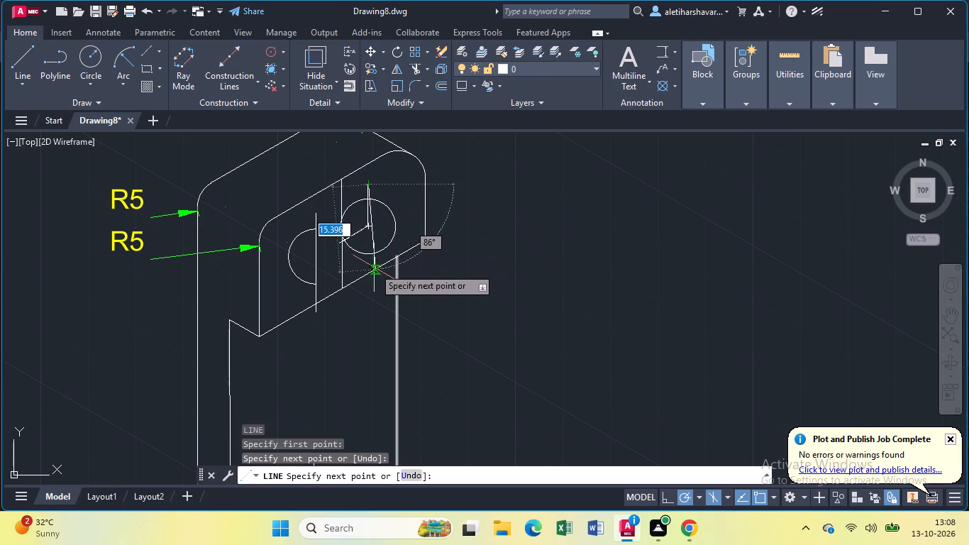
pyautogui.click(367, 294)
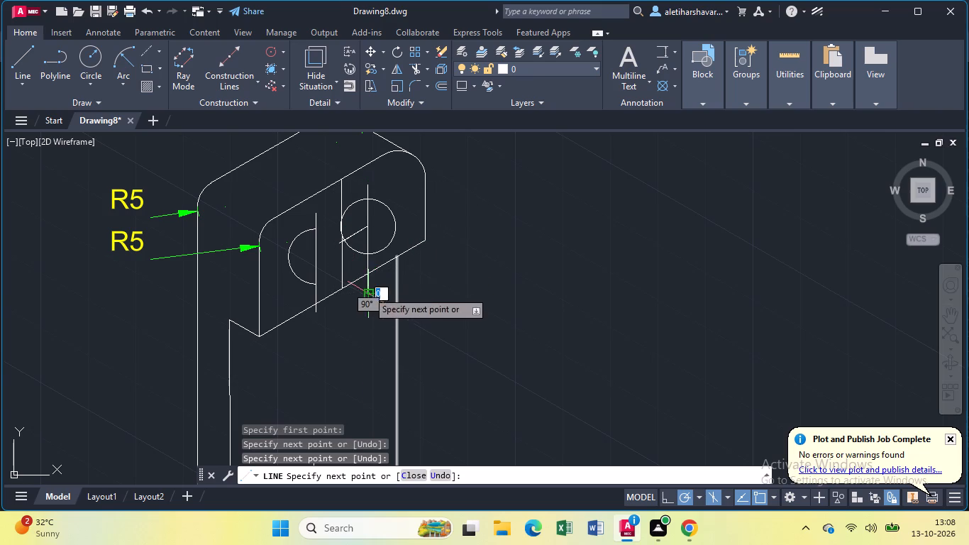
pyautogui.press('Escape')
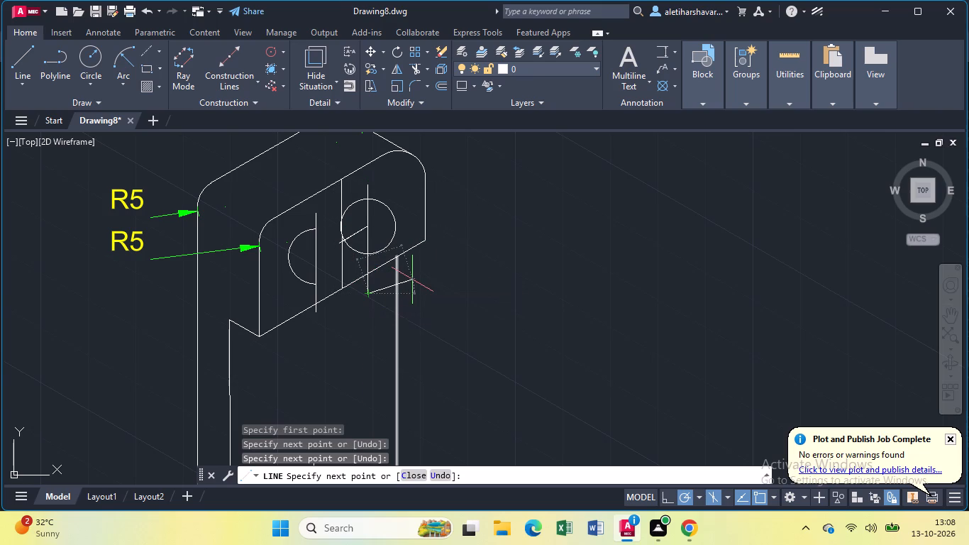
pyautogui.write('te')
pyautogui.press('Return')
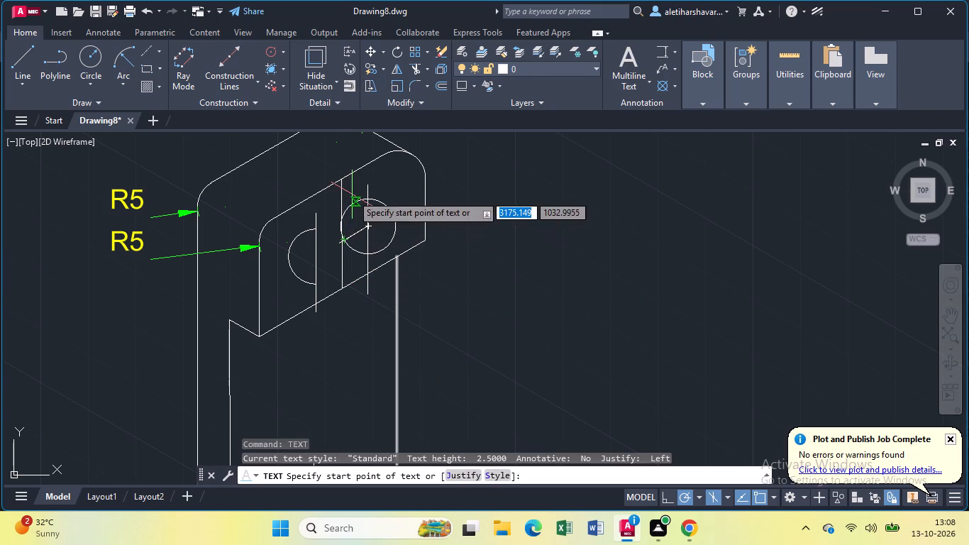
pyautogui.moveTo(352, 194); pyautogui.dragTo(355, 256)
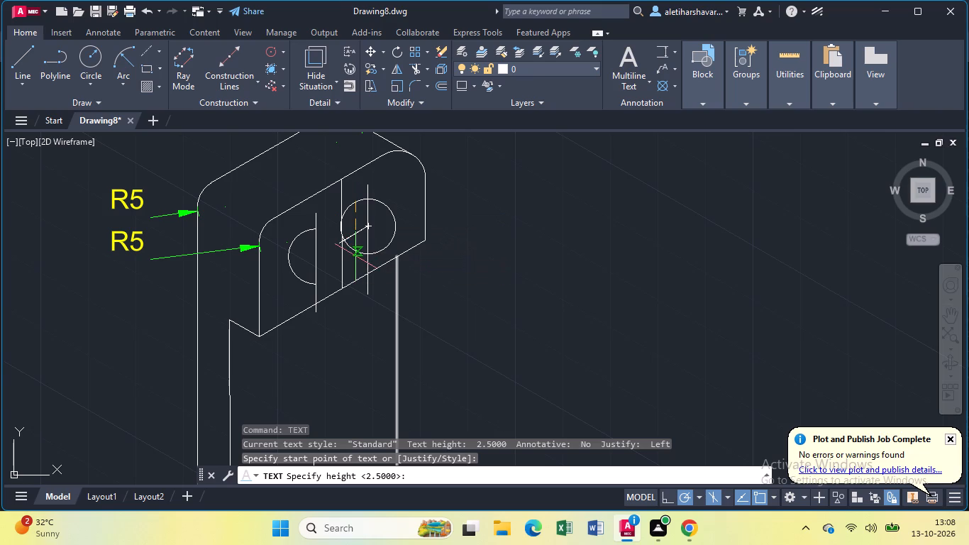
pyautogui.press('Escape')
# Trim away the upper circle's inner half and the 30° segment between its vertical line and the block's vertical centre line.
pyautogui.write('tr')
pyautogui.press('Return')
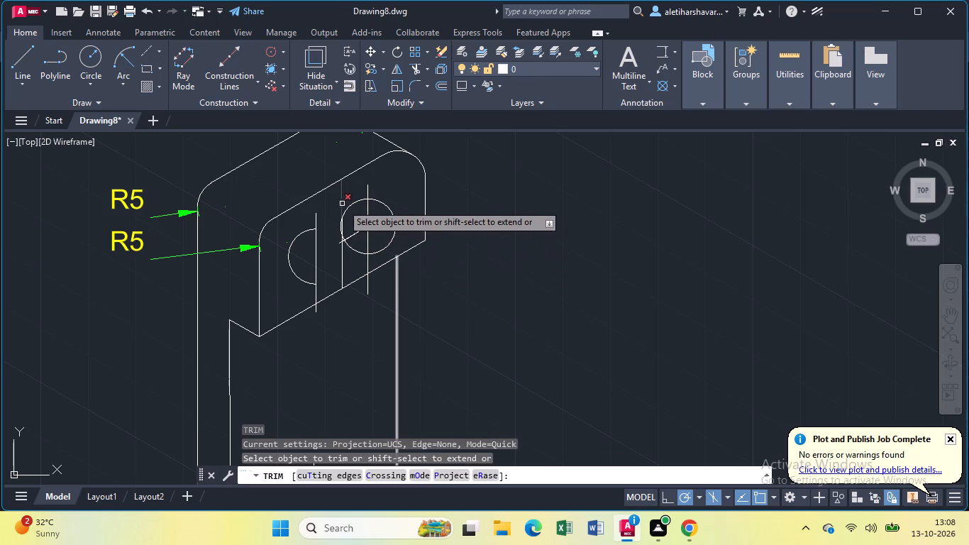
pyautogui.moveTo(353, 193); pyautogui.dragTo(358, 257)
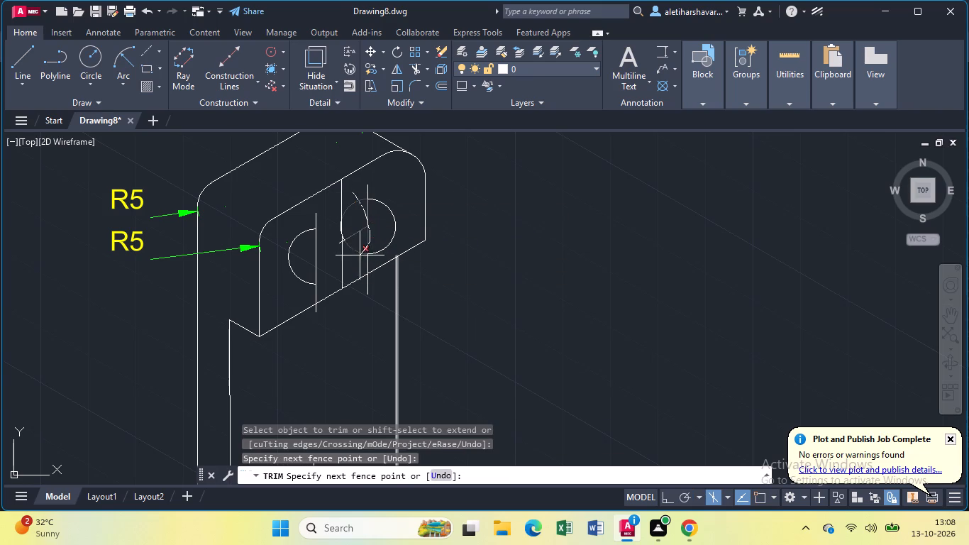
pyautogui.moveTo(358, 257); pyautogui.dragTo(353, 260)
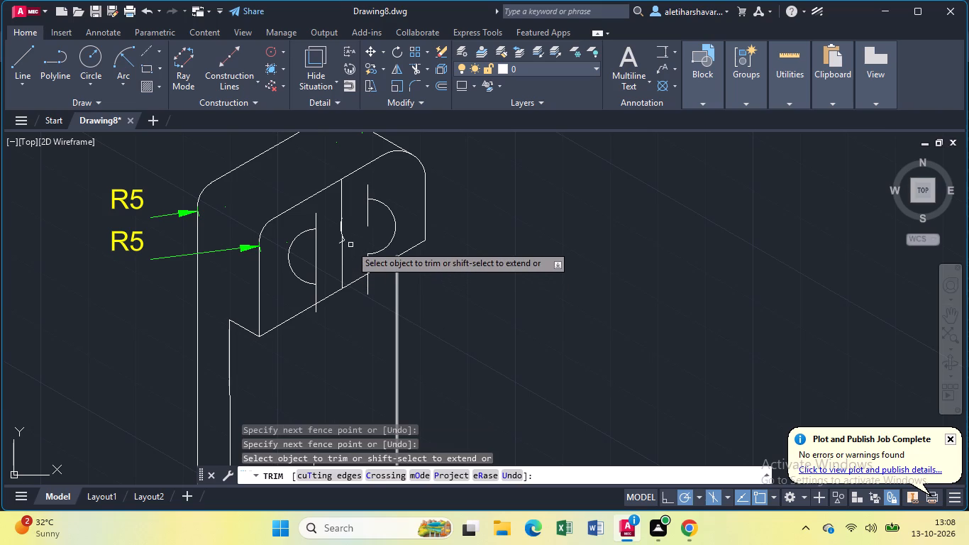
pyautogui.press('l')
pyautogui.press('Return')
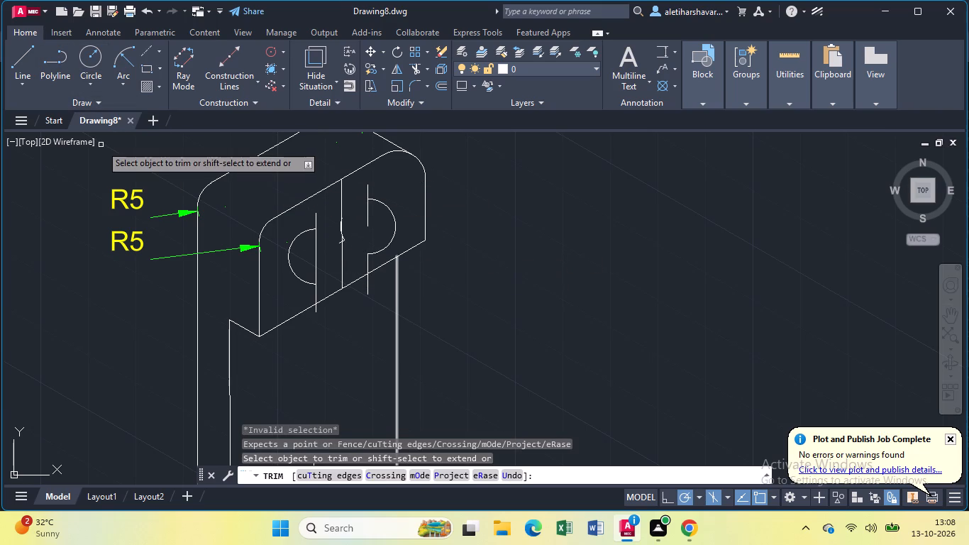
pyautogui.press('Escape')
# Draw connected lines from the lower arc's top end to the upper arc's top end, down to its bottom end, and back to the lower arc's bottom end.
pyautogui.press('l')
pyautogui.press('Return')
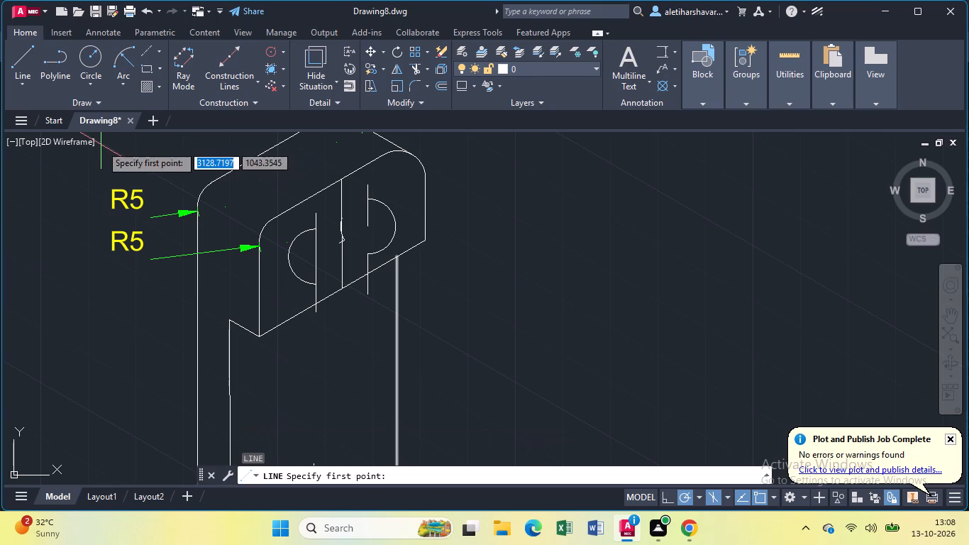
pyautogui.click(316, 229)
pyautogui.click(364, 201)
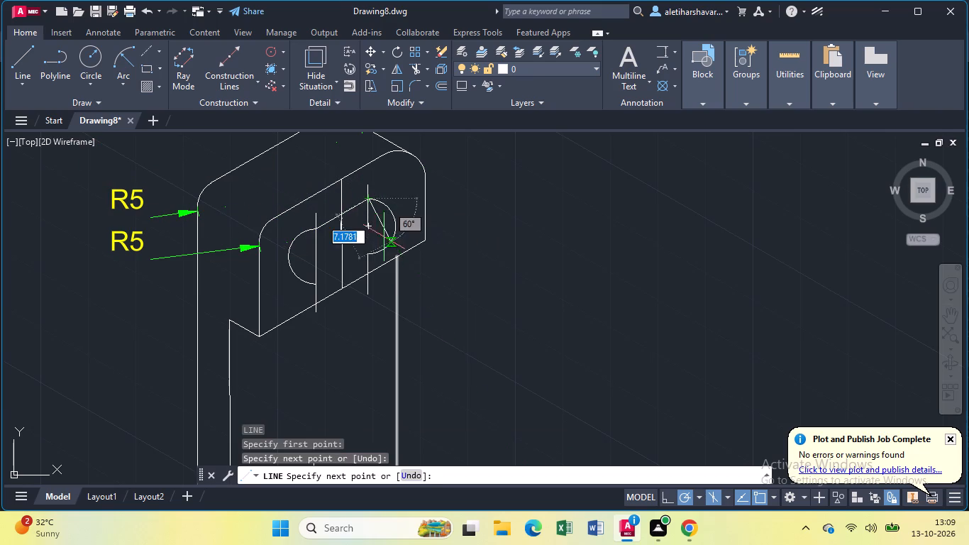
pyautogui.click(372, 256)
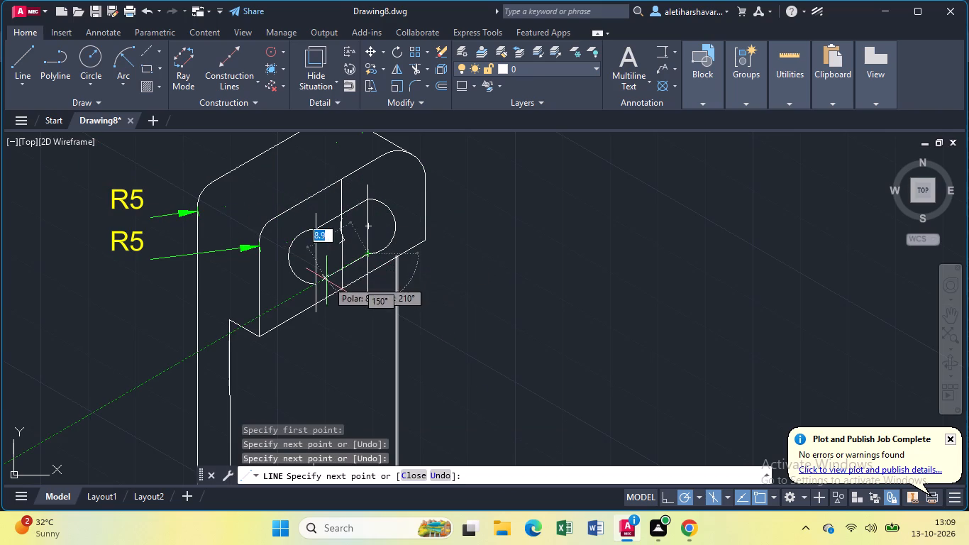
pyautogui.click(316, 285)
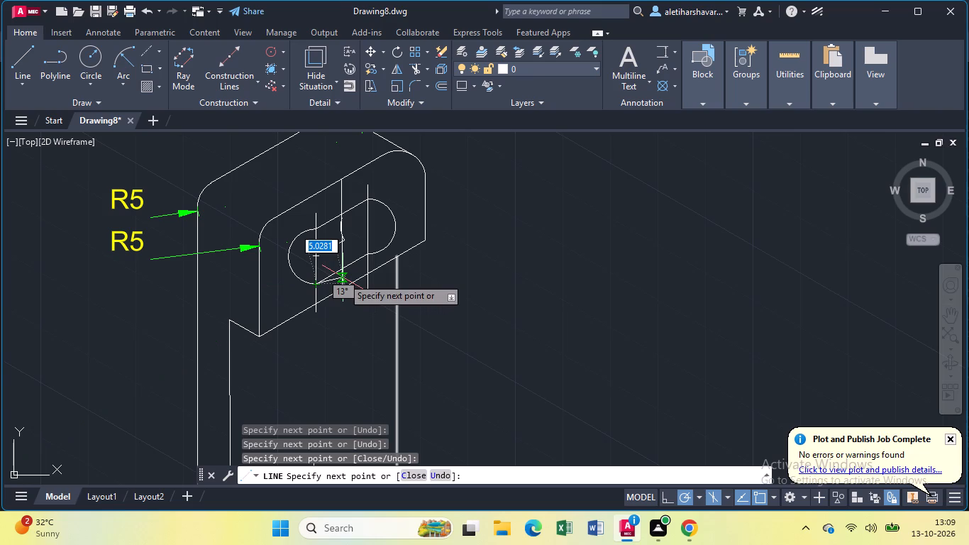
pyautogui.press('Escape')
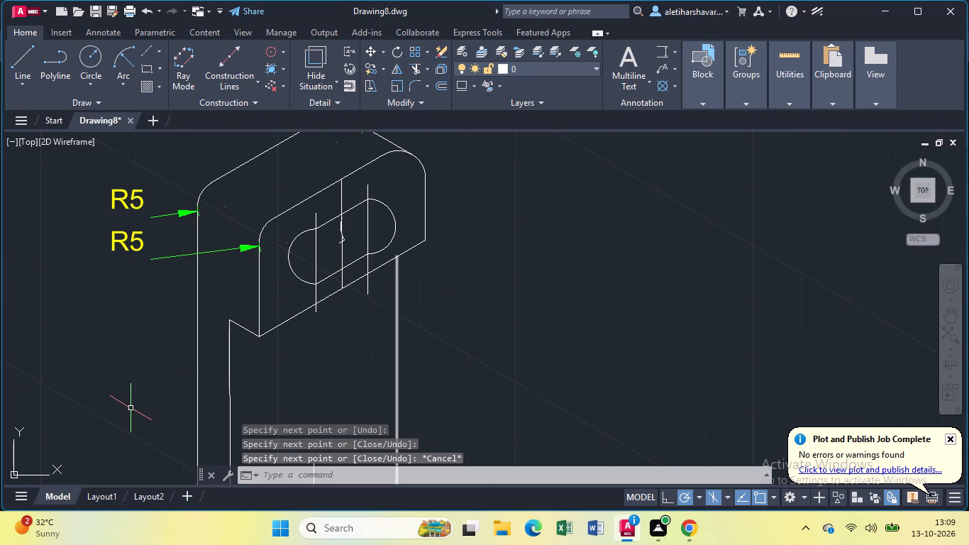
# Delete both semicircular end arcs of the slot on the block's front face.
pyautogui.click(288, 264)
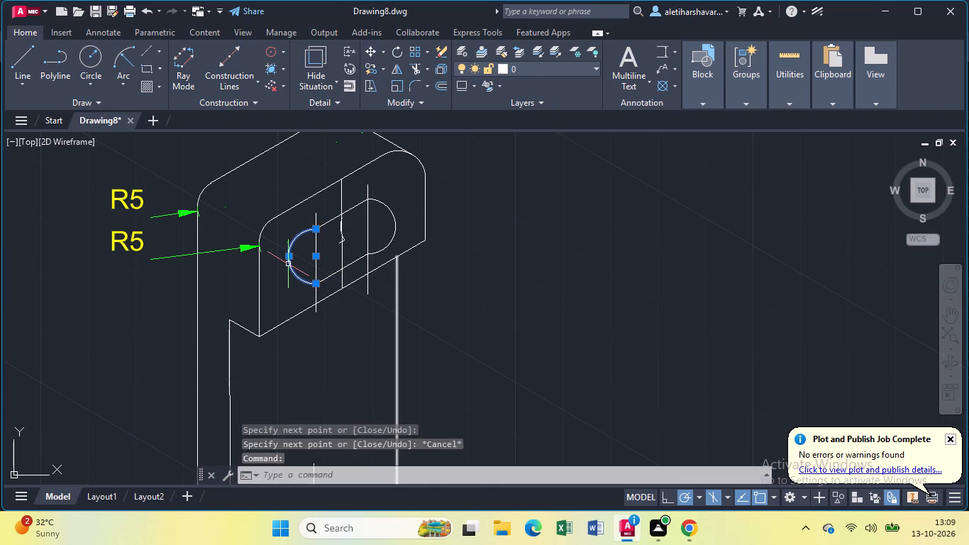
pyautogui.press('Delete')
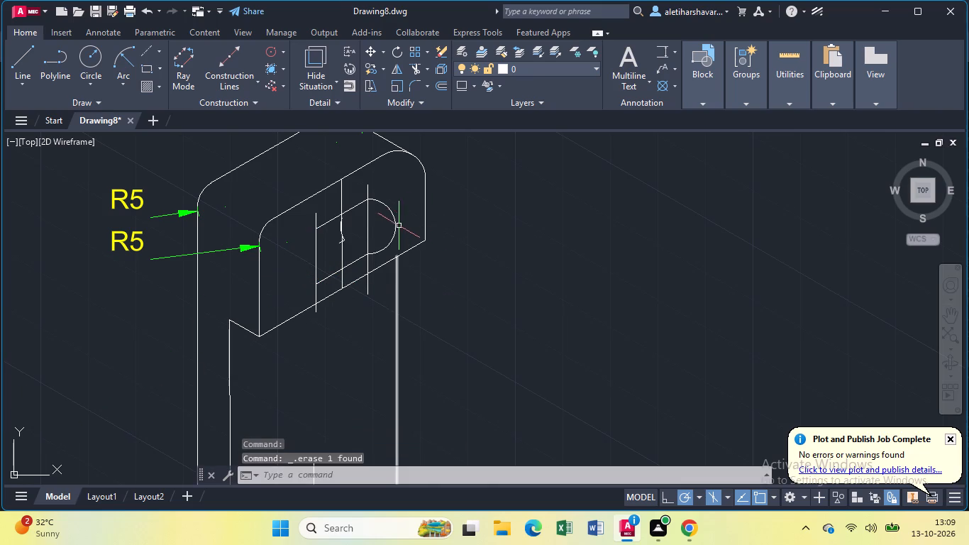
pyautogui.click(396, 227)
pyautogui.press('Delete')
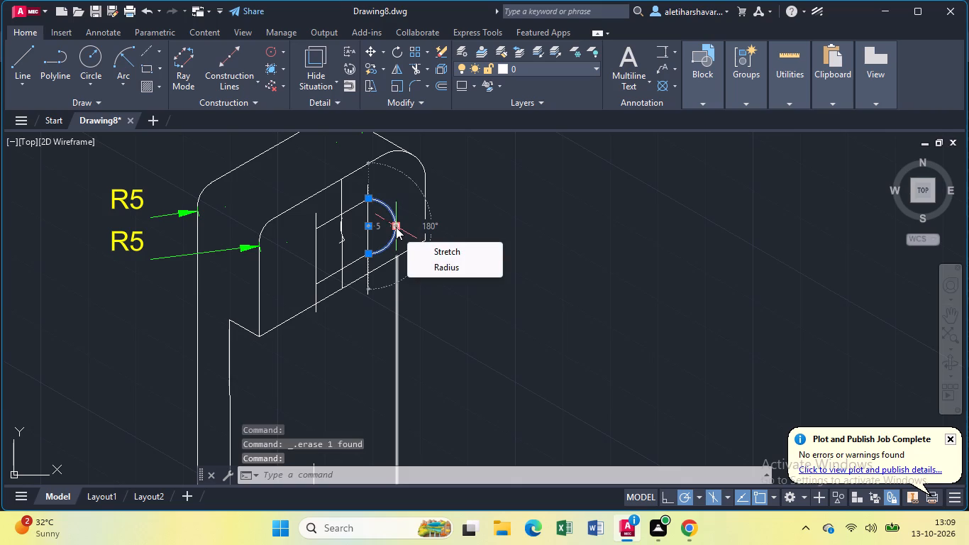
pyautogui.press('Delete')
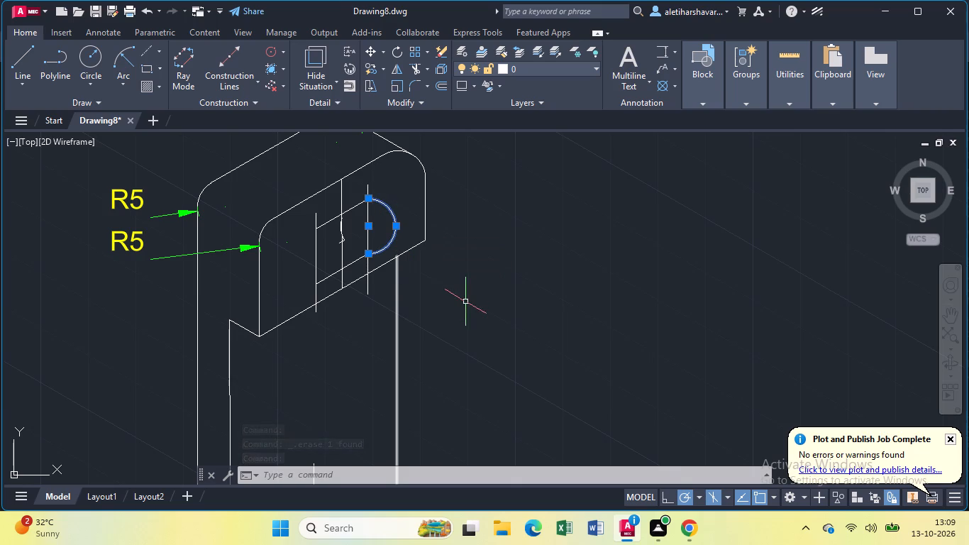
pyautogui.press('Delete')
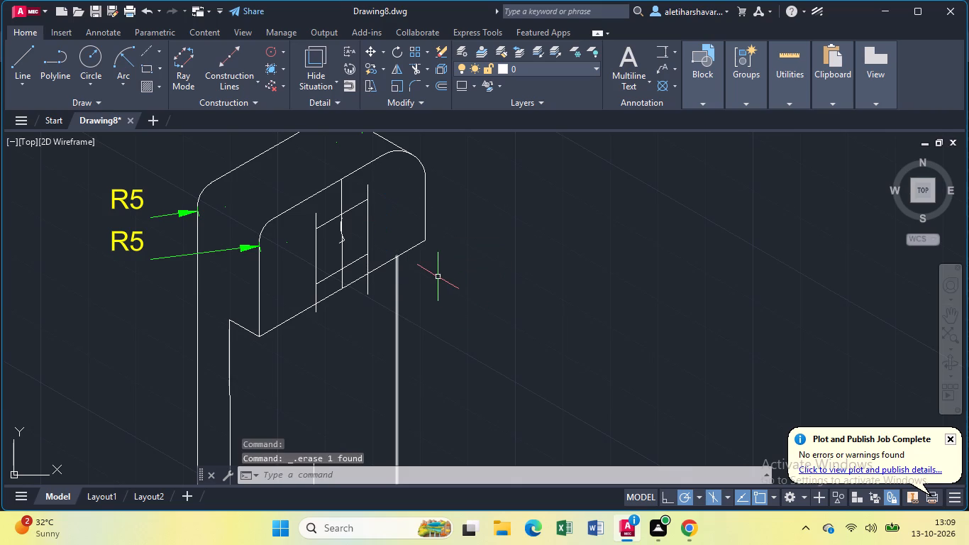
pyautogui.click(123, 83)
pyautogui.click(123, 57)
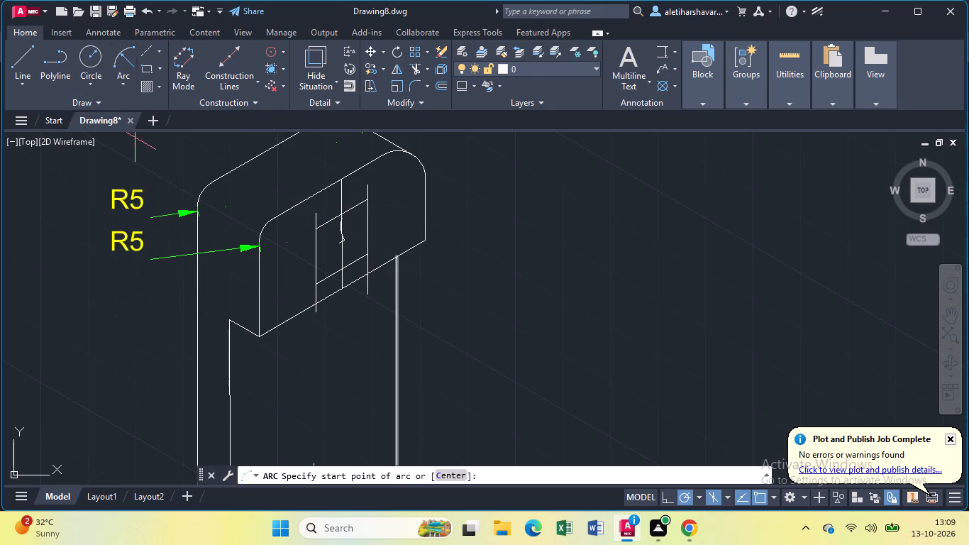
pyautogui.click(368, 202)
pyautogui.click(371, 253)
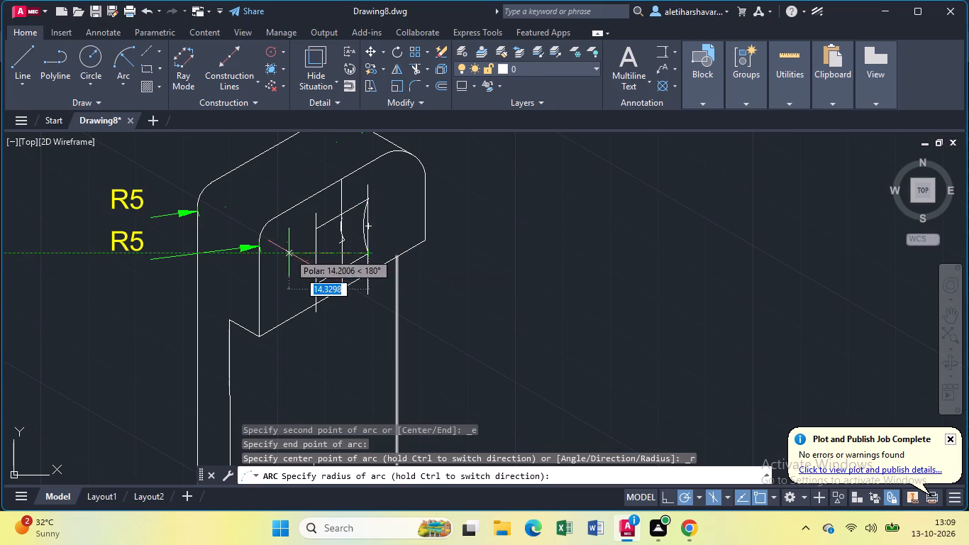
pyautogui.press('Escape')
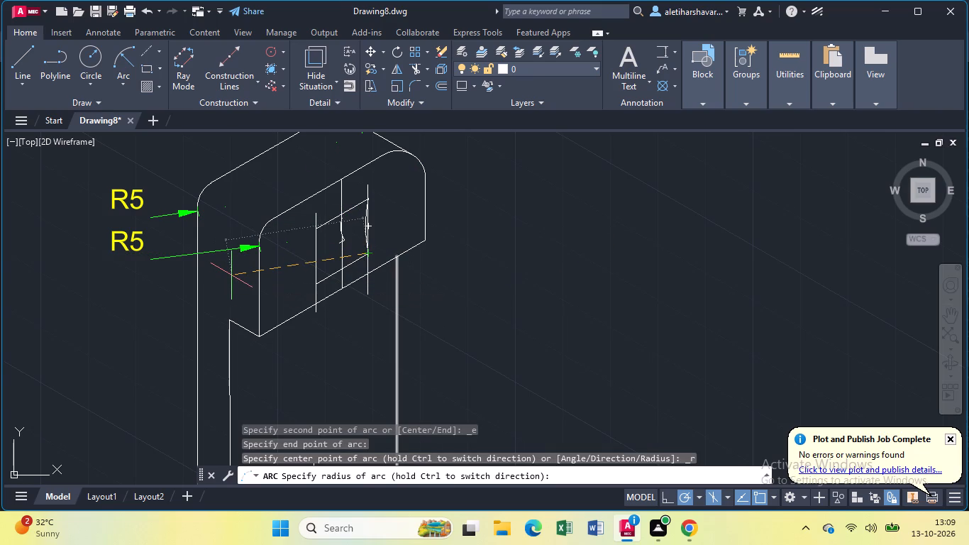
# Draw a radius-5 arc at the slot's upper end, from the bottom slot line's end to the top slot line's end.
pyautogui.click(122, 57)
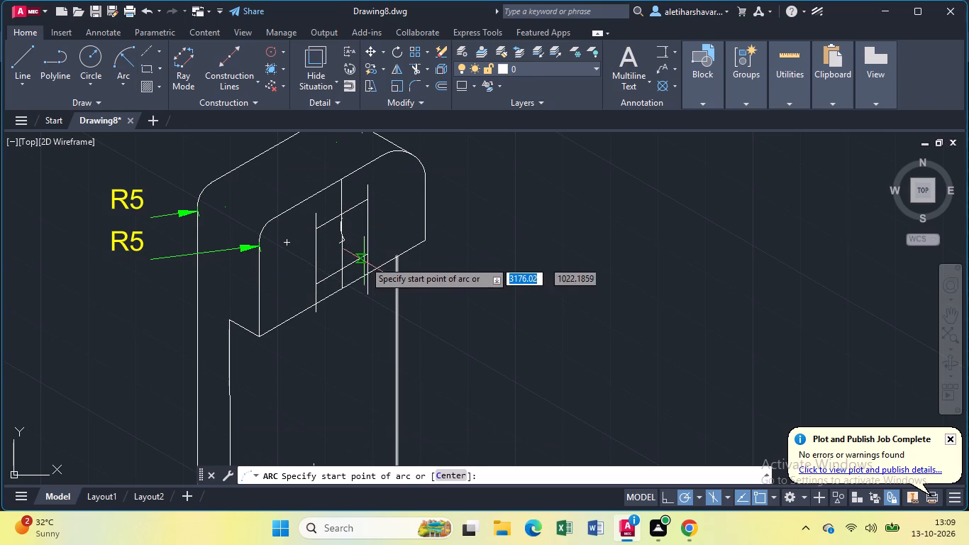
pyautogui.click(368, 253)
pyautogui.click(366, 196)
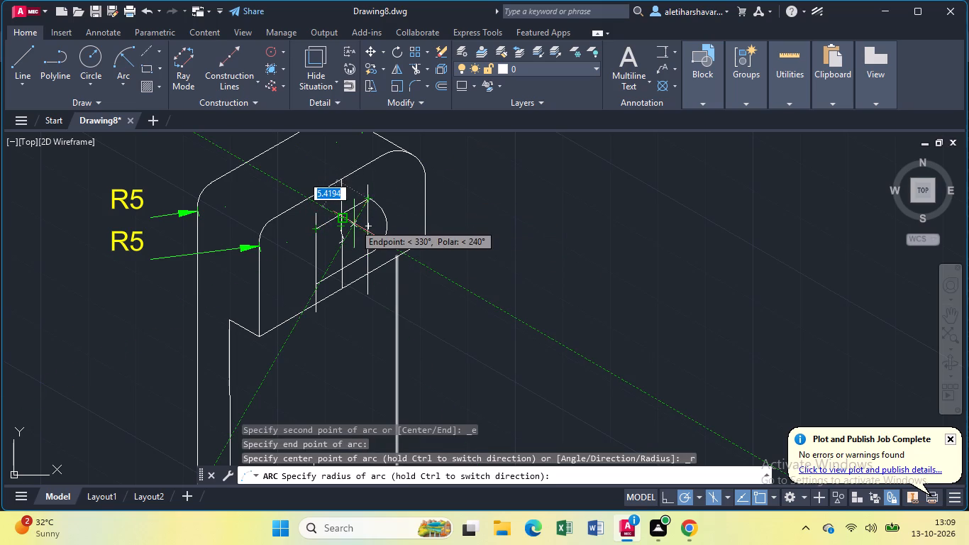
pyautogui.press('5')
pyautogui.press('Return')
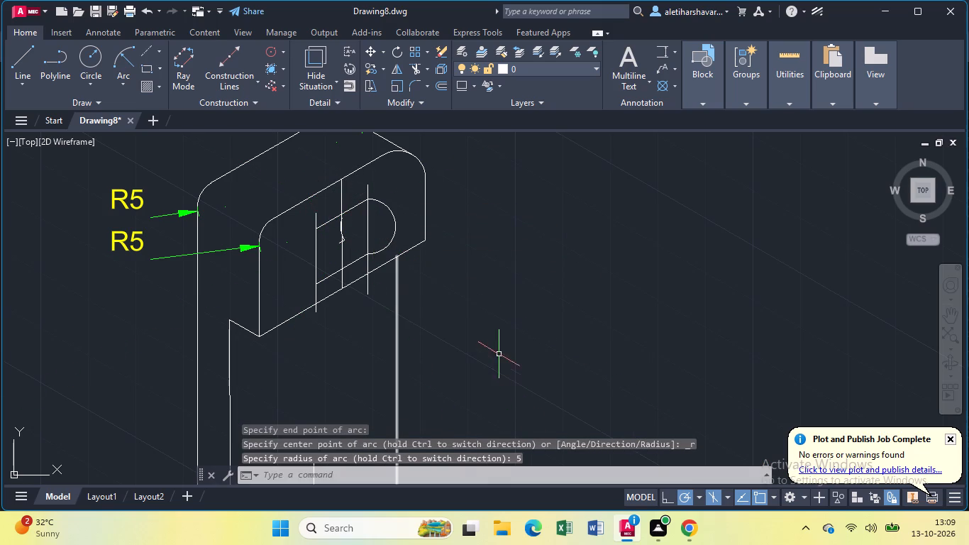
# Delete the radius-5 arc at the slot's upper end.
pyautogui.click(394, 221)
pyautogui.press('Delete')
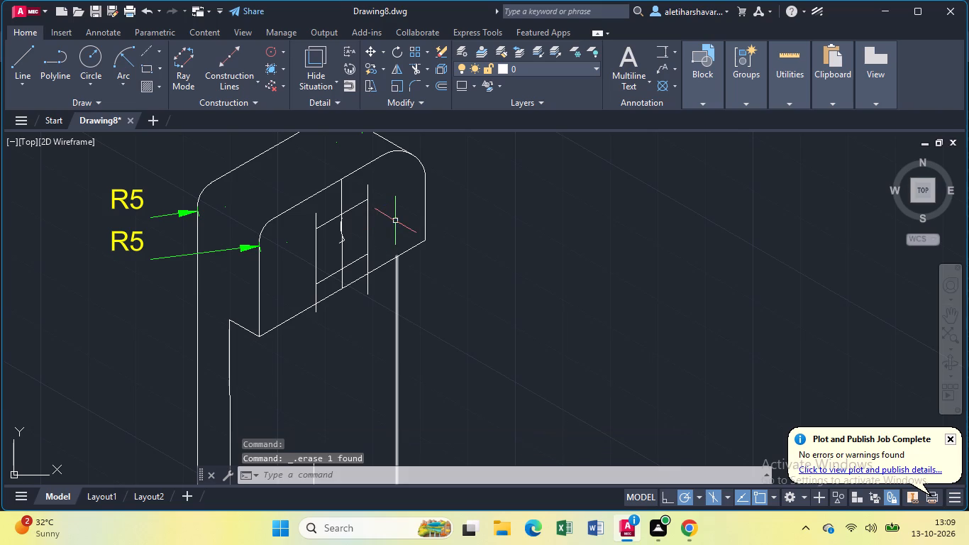
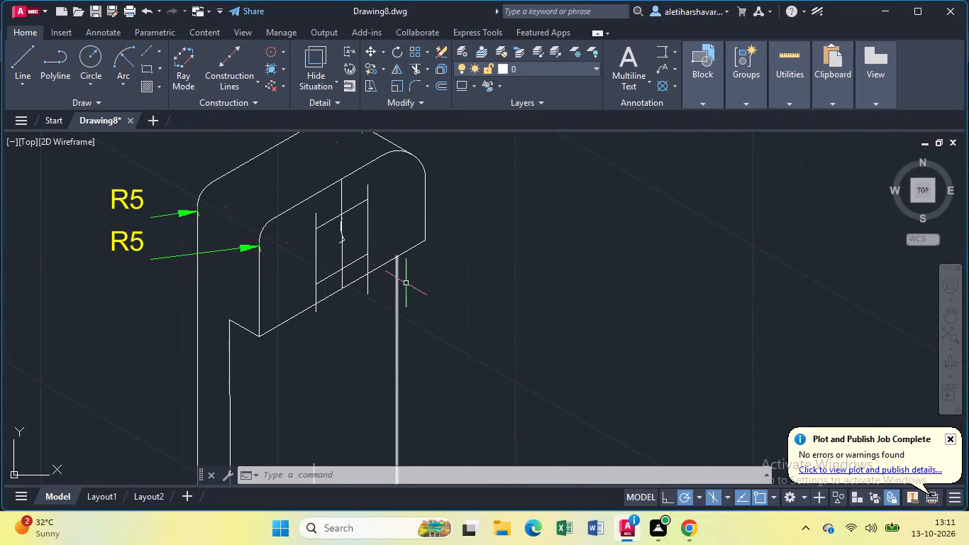
# View the part from the preset Bottom, Left, Right, Back, SW Isometric and SE Isometric directions, ending in the NE Isometric view.
pyautogui.scroll(-2, 413, 302)
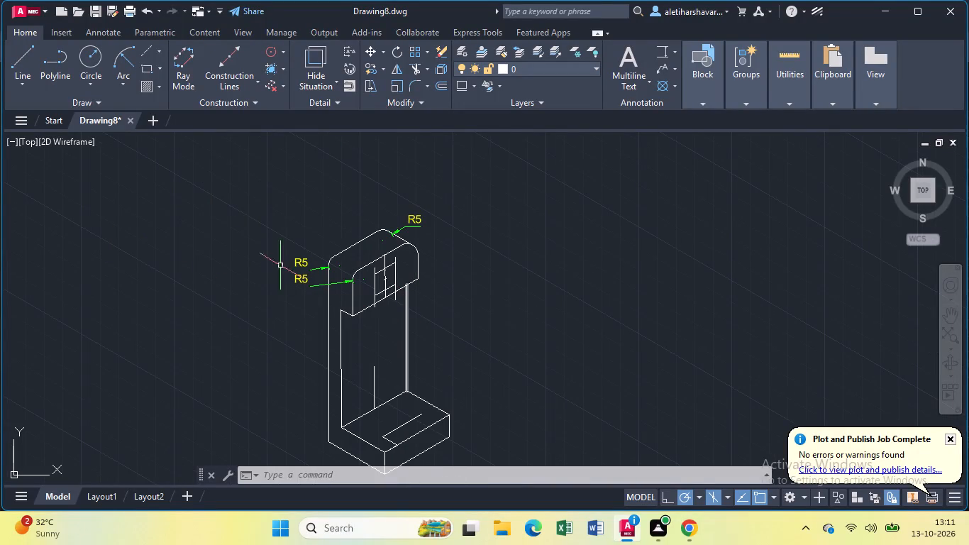
pyautogui.moveTo(486, 365); pyautogui.dragTo(260, 286, button='middle')
pyautogui.scroll(2, 263, 275)
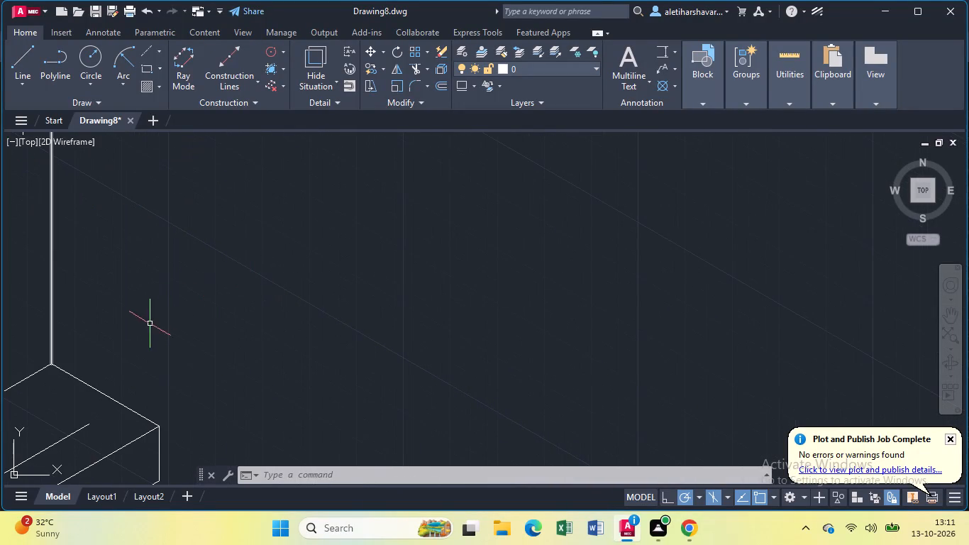
pyautogui.moveTo(150, 324); pyautogui.dragTo(264, 306, button='middle')
pyautogui.click(150, 324)
pyautogui.moveTo(111, 341); pyautogui.dragTo(317, 272, button='middle')
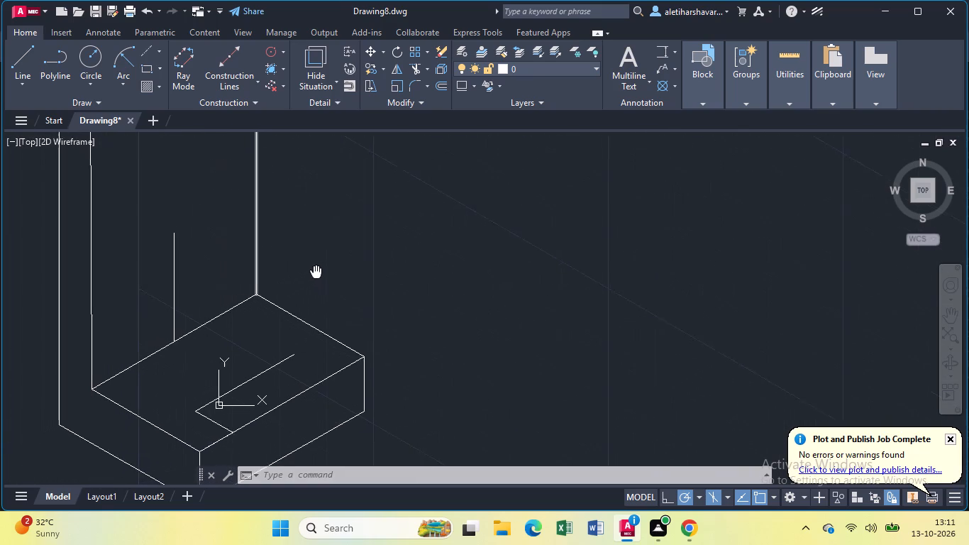
pyautogui.moveTo(317, 272); pyautogui.dragTo(326, 266, button='middle')
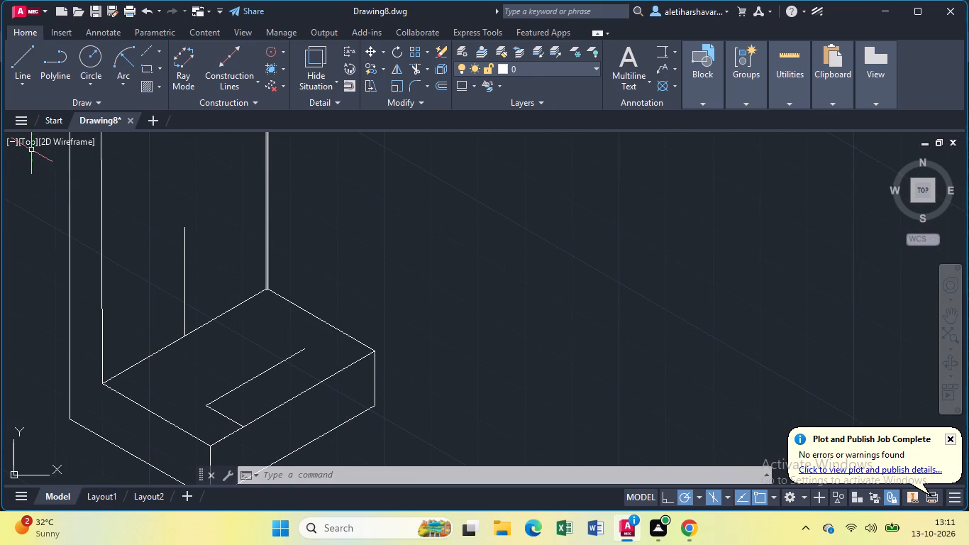
pyautogui.click(29, 145)
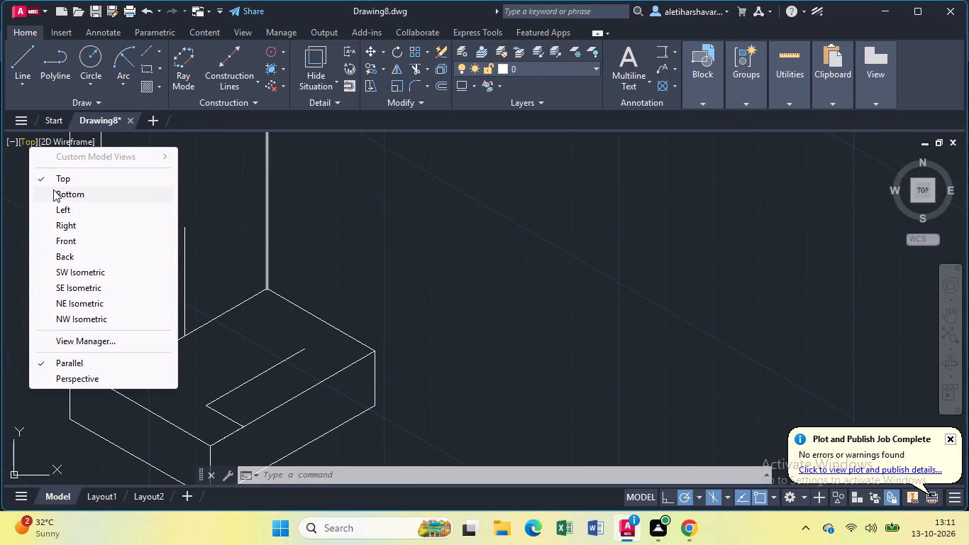
pyautogui.click(53, 189)
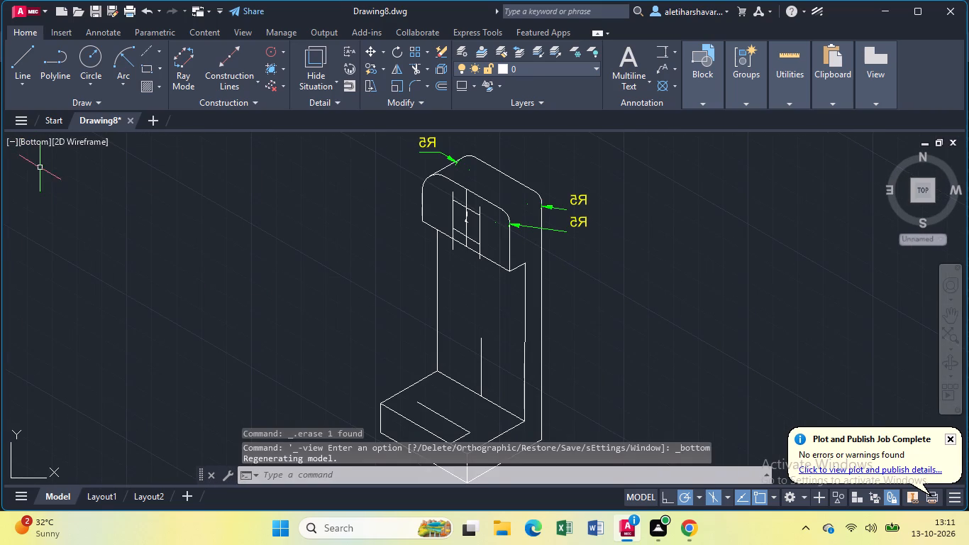
pyautogui.click(34, 145)
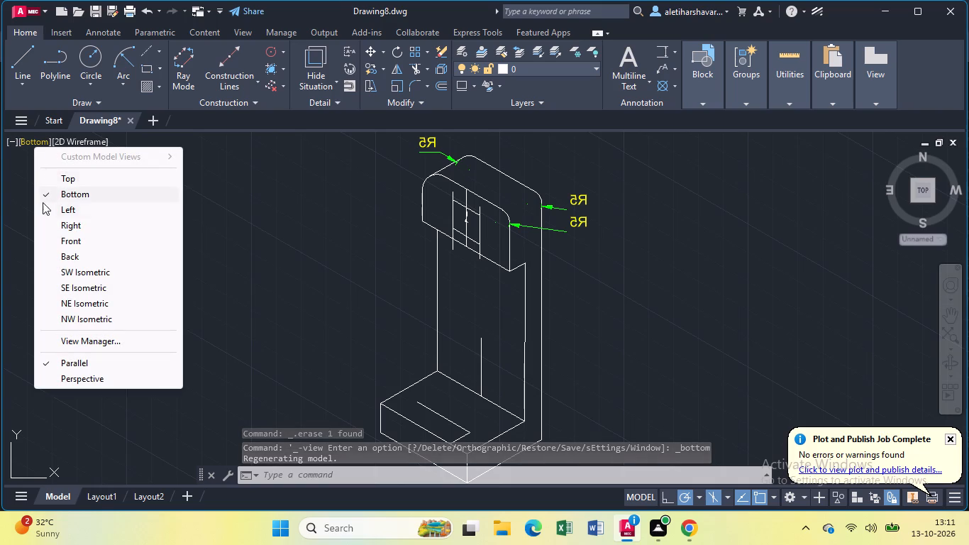
pyautogui.click(66, 213)
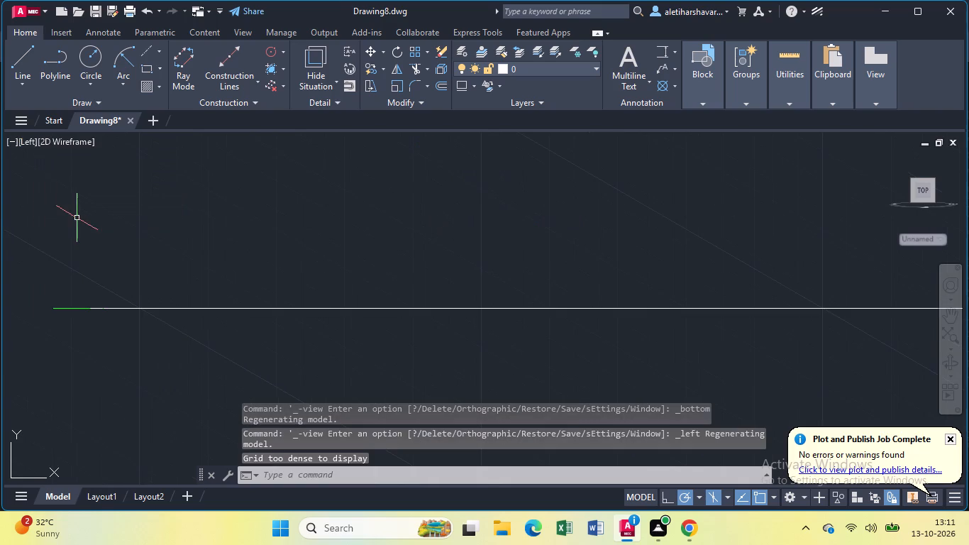
pyautogui.click(18, 137)
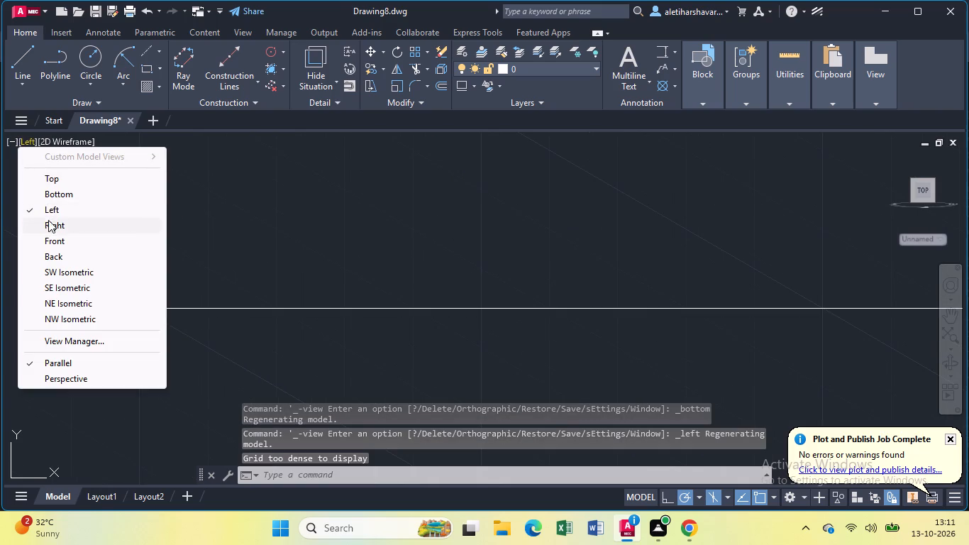
pyautogui.click(50, 223)
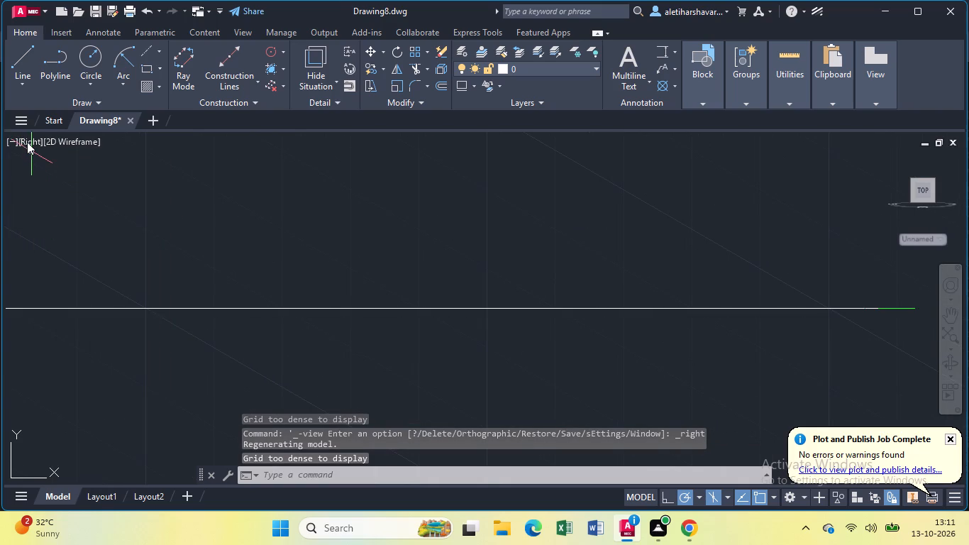
pyautogui.click(27, 142)
pyautogui.click(64, 258)
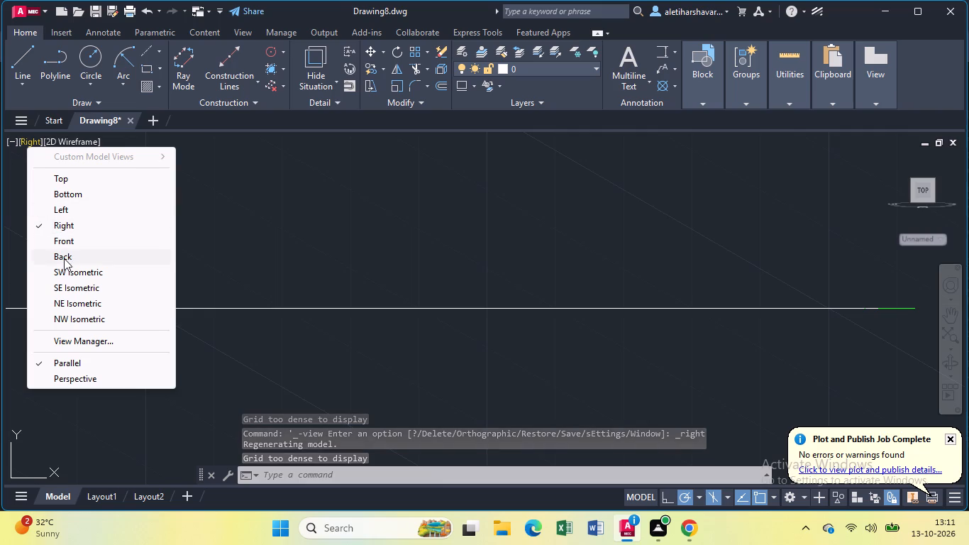
pyautogui.click(33, 142)
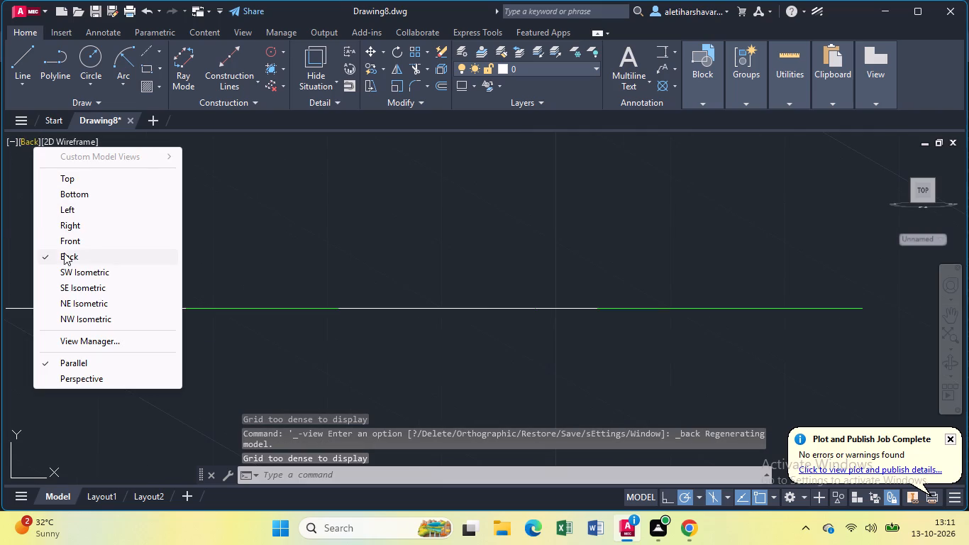
pyautogui.click(67, 266)
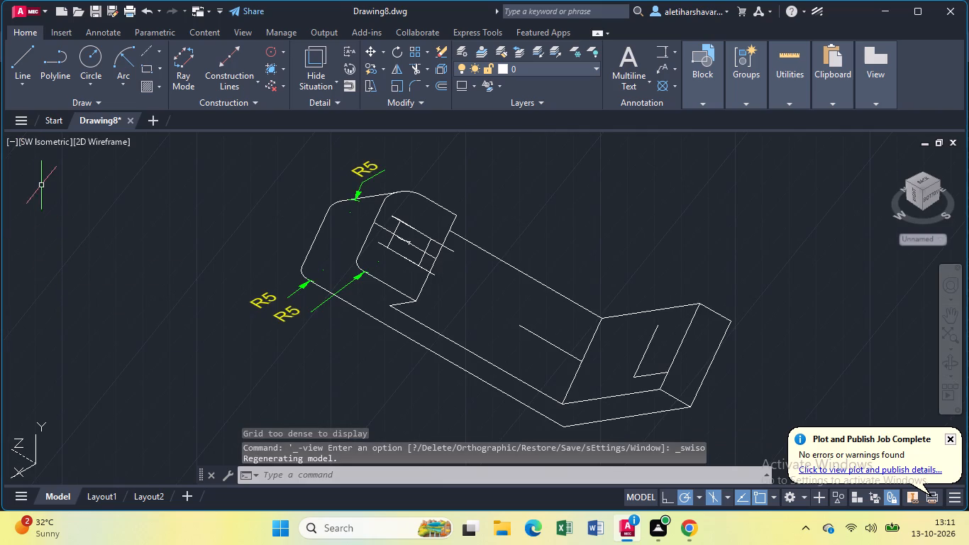
pyautogui.click(32, 145)
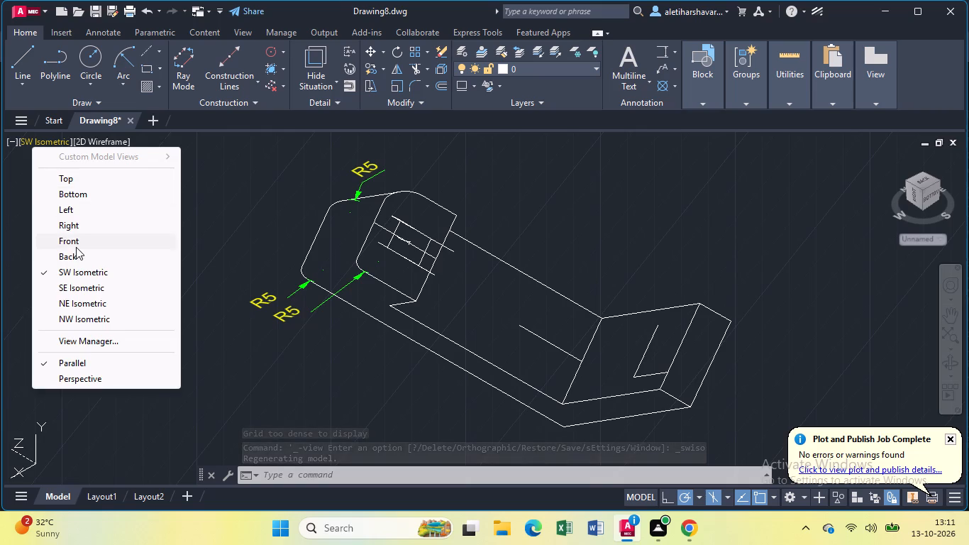
pyautogui.click(77, 287)
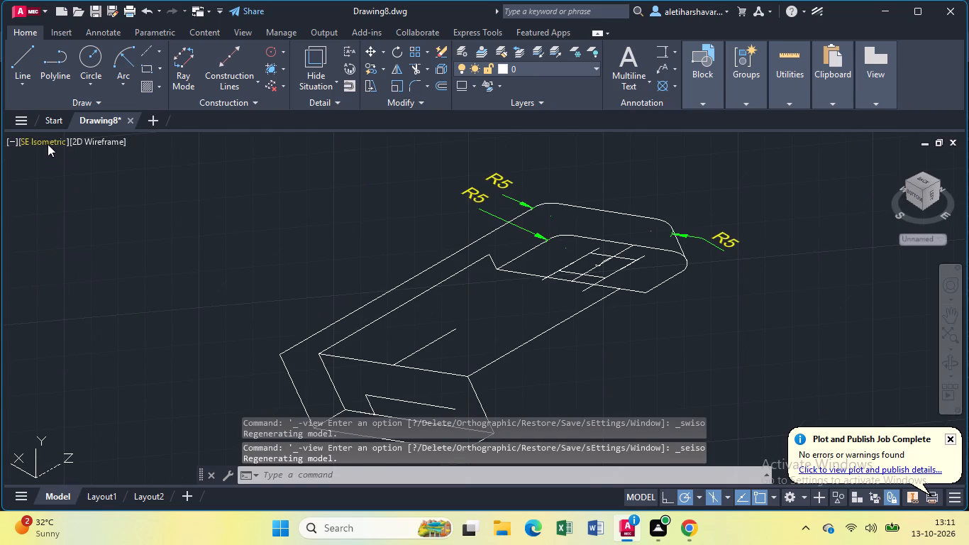
pyautogui.click(48, 144)
pyautogui.click(79, 298)
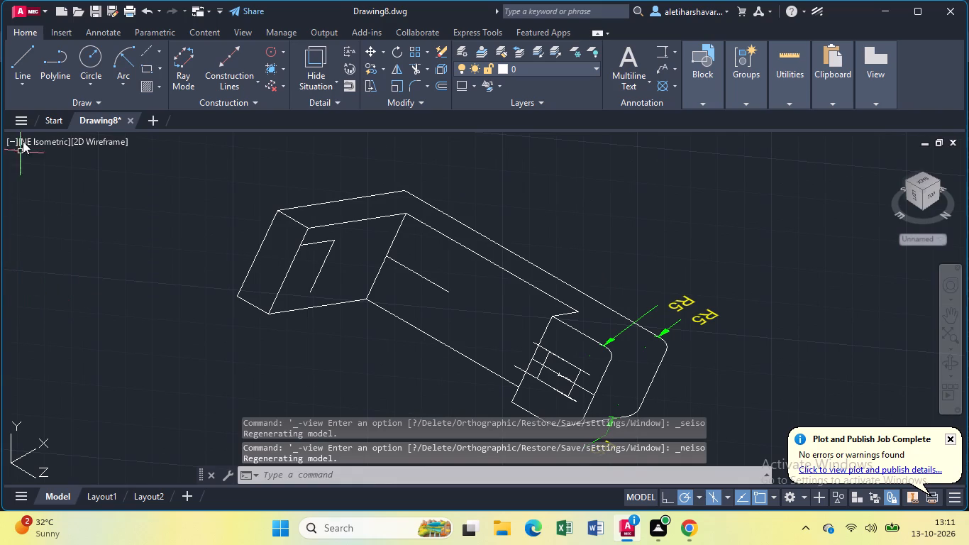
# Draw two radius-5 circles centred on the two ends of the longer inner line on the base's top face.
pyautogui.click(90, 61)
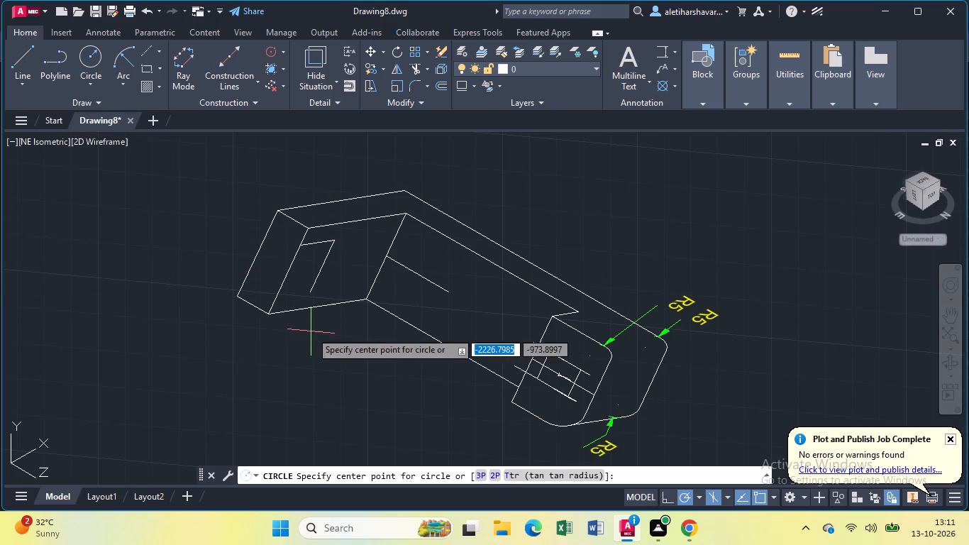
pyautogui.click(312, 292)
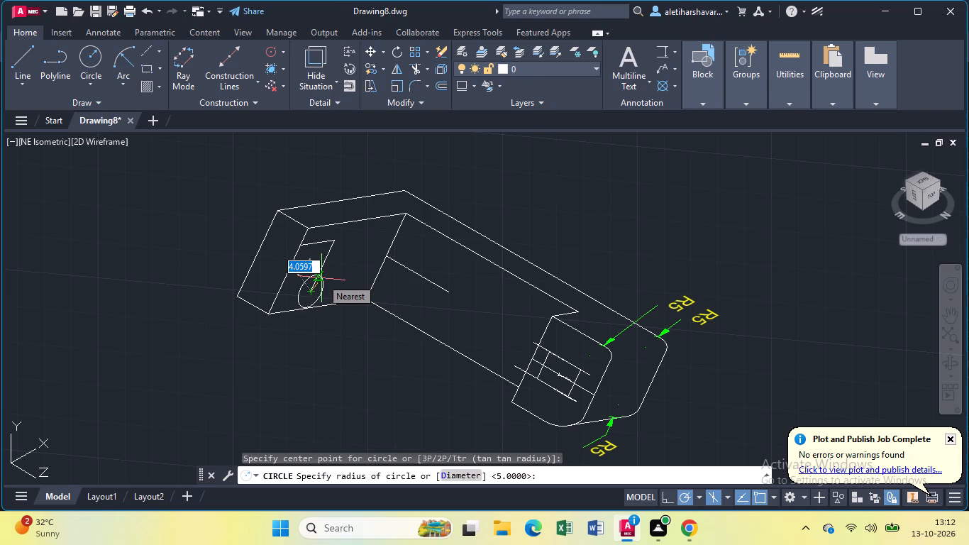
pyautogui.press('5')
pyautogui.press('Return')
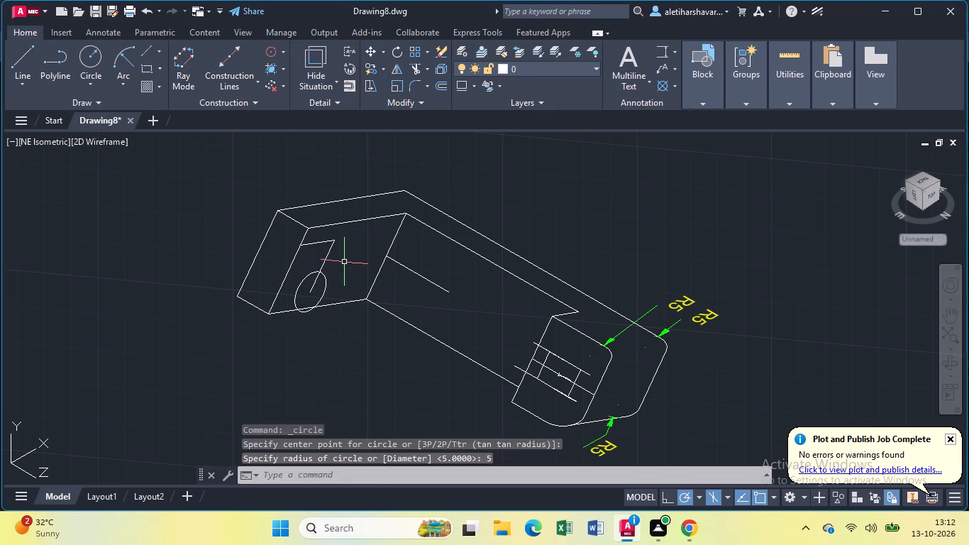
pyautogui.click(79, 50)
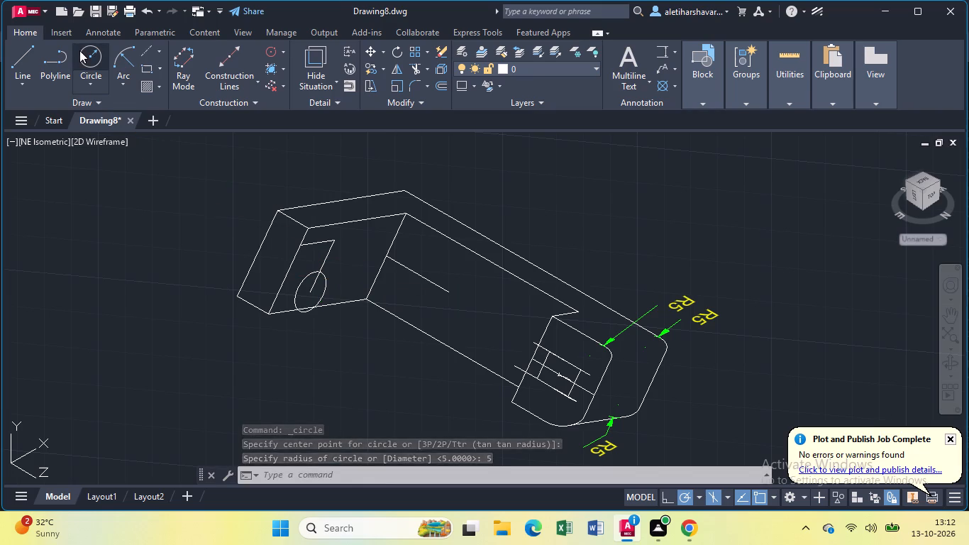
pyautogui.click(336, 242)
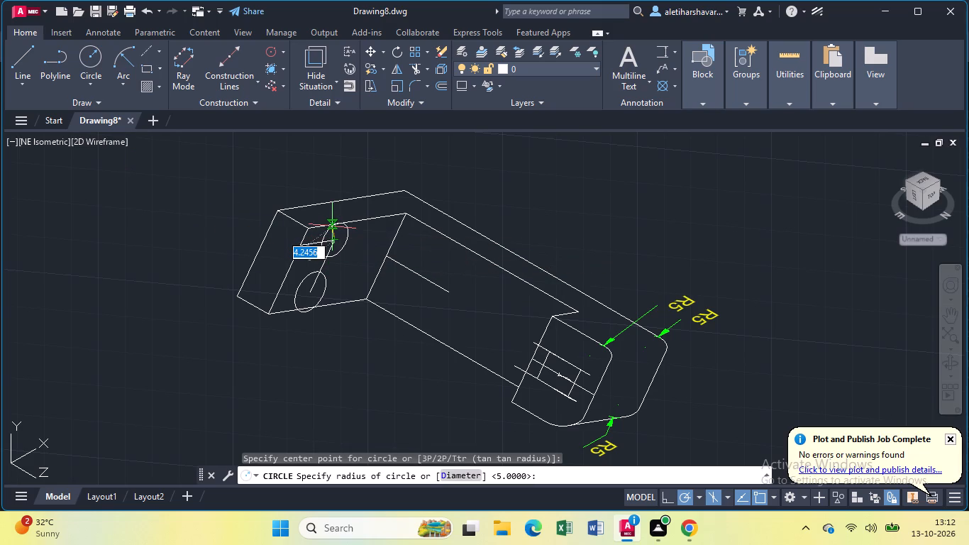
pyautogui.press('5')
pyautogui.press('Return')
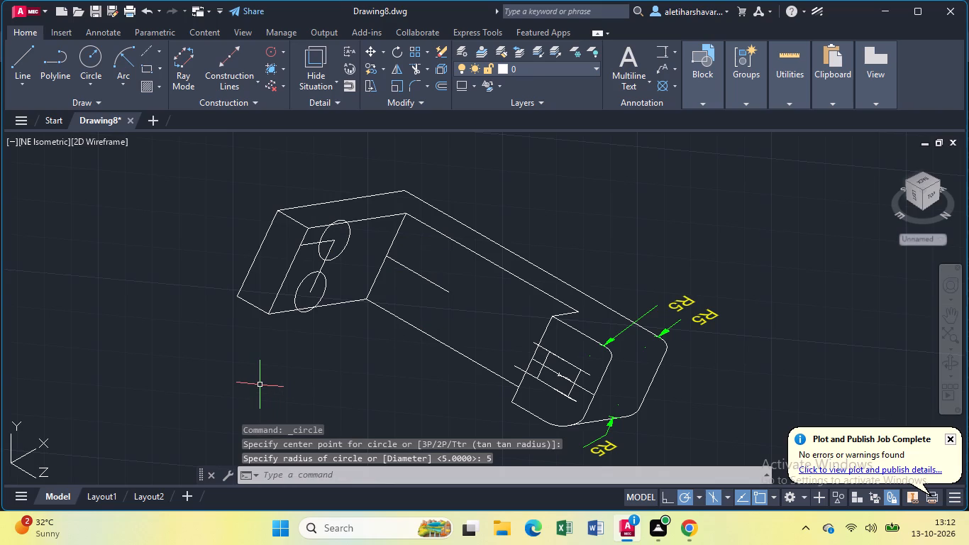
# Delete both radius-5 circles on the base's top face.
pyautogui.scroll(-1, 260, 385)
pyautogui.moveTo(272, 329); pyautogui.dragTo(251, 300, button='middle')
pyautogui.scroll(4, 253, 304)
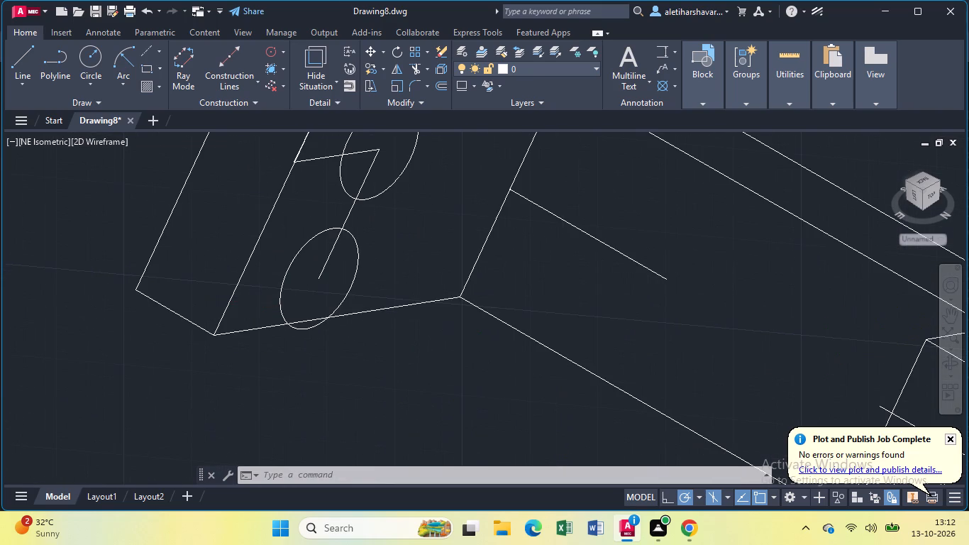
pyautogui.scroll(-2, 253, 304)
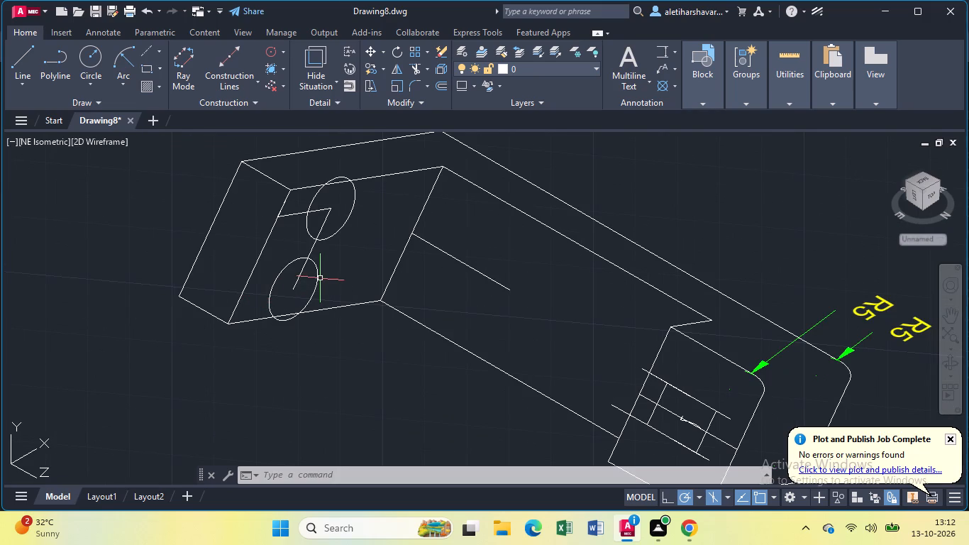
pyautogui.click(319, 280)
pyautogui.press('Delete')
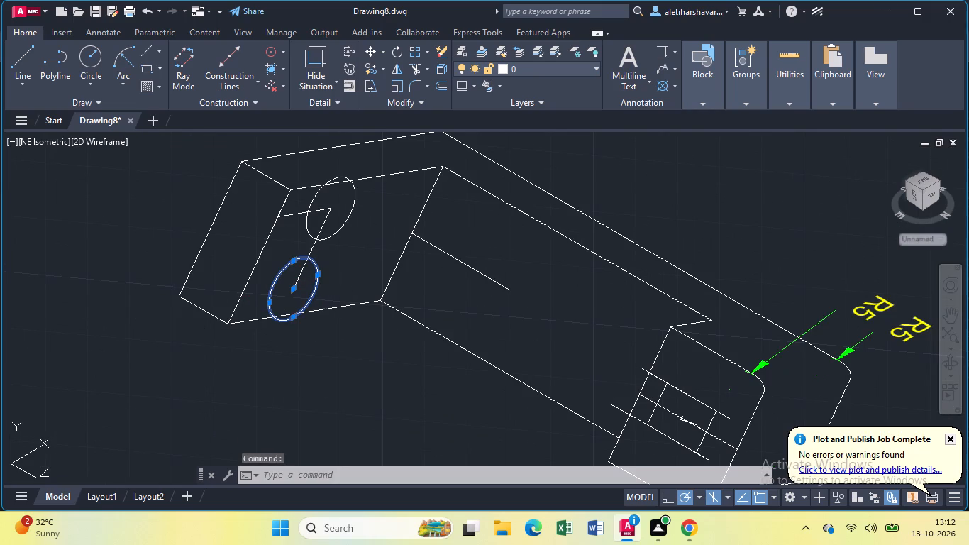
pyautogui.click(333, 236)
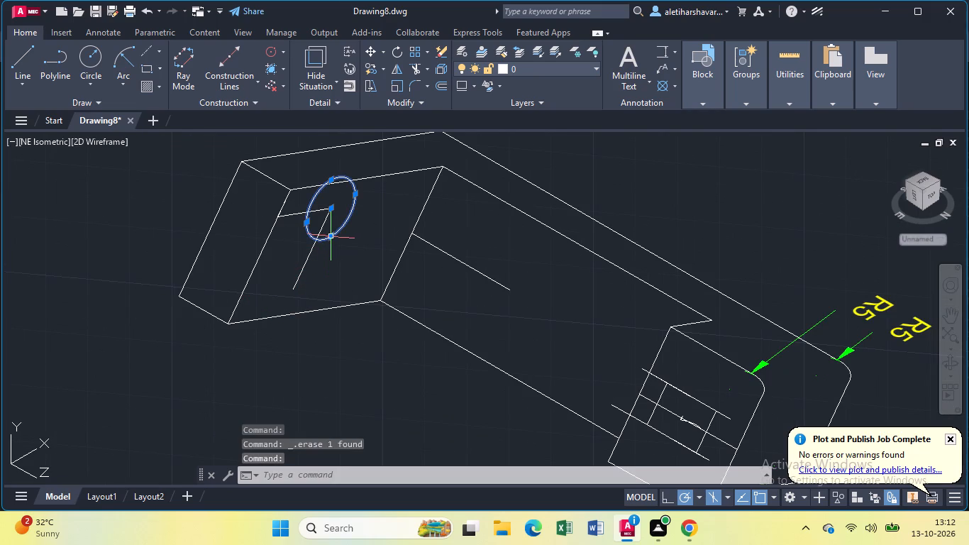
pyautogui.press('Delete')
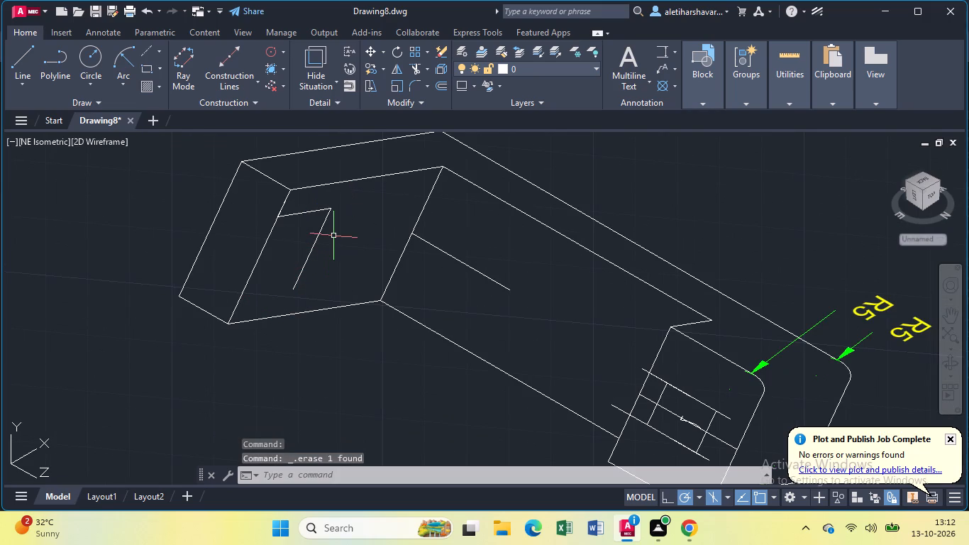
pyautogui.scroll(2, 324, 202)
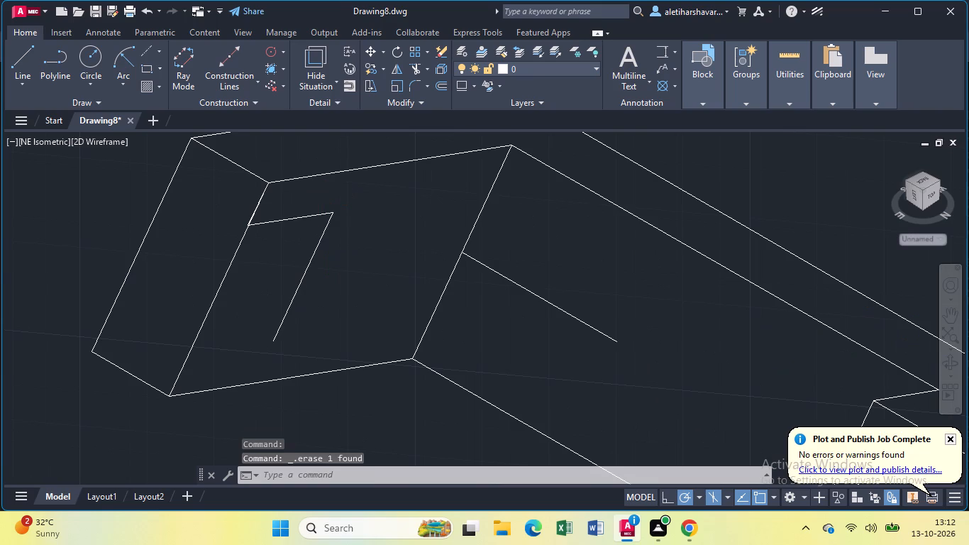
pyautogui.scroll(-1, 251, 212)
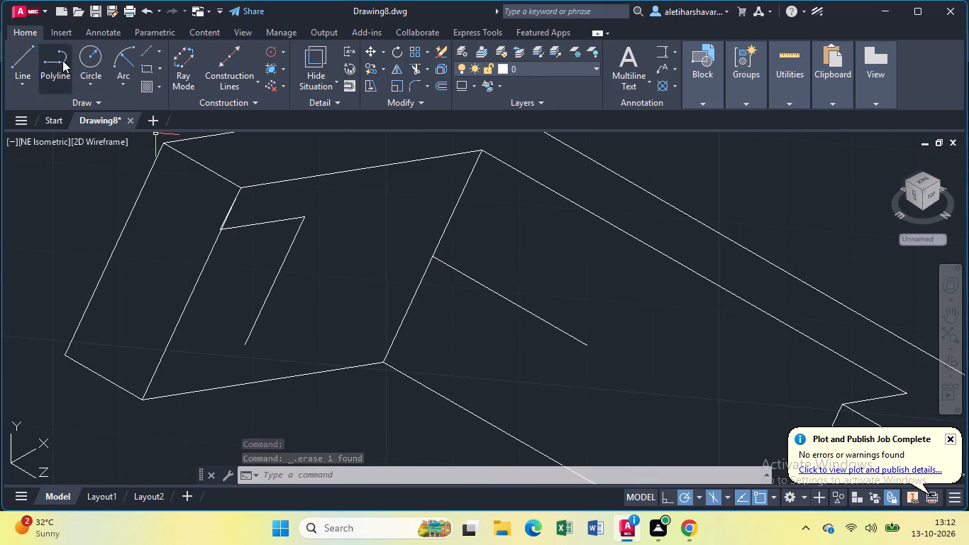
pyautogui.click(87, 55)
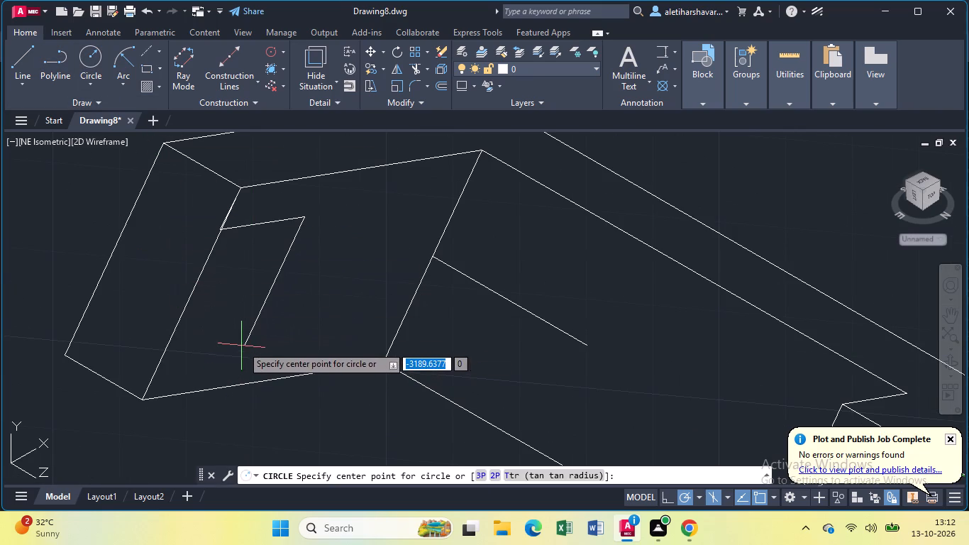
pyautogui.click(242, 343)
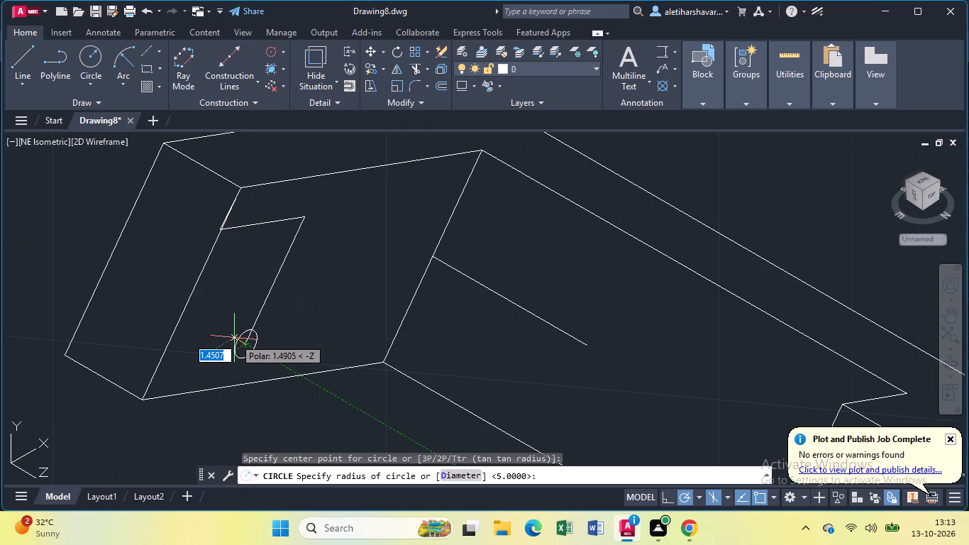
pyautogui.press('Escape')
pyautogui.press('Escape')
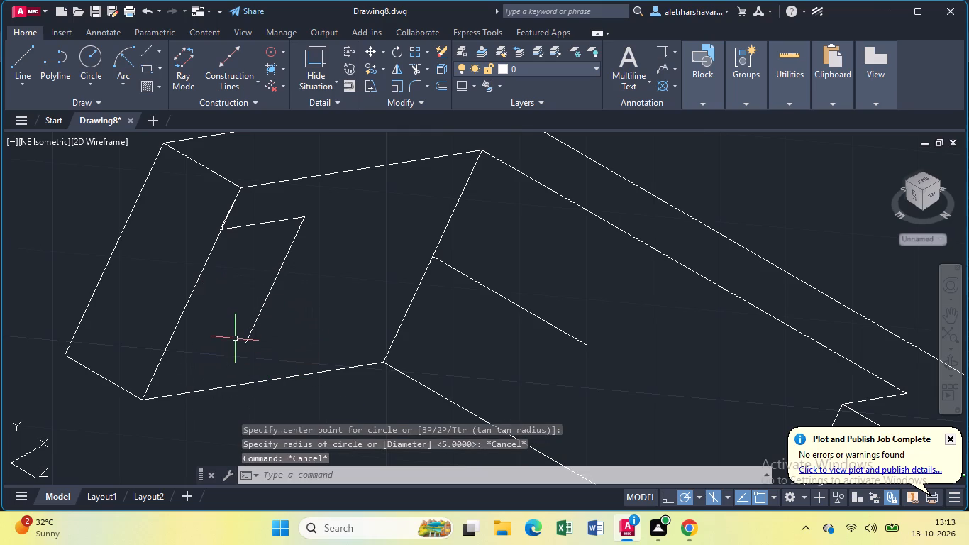
# Delete the longer inner line on the base's top face, leaving the short connecting line.
pyautogui.click(253, 332)
pyautogui.press('BackSpace')
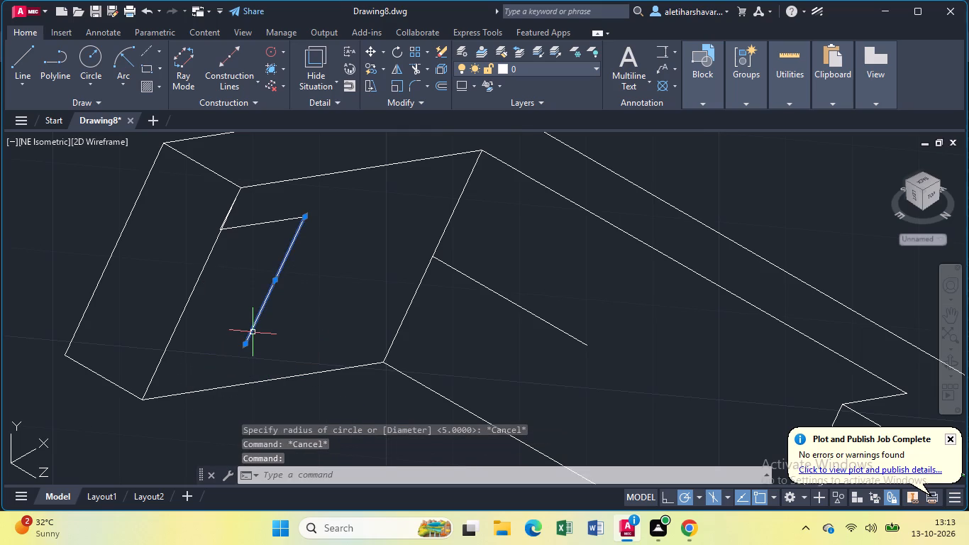
pyautogui.press('Delete')
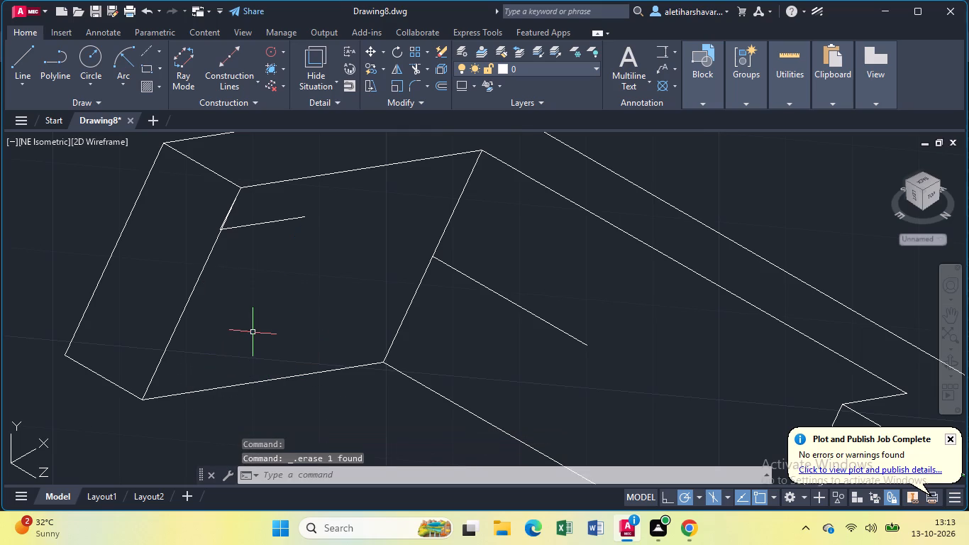
# Delete the short connecting line on the base's top face and the leftover line overlapping that face's edge.
pyautogui.click(258, 222)
pyautogui.press('BackSpace')
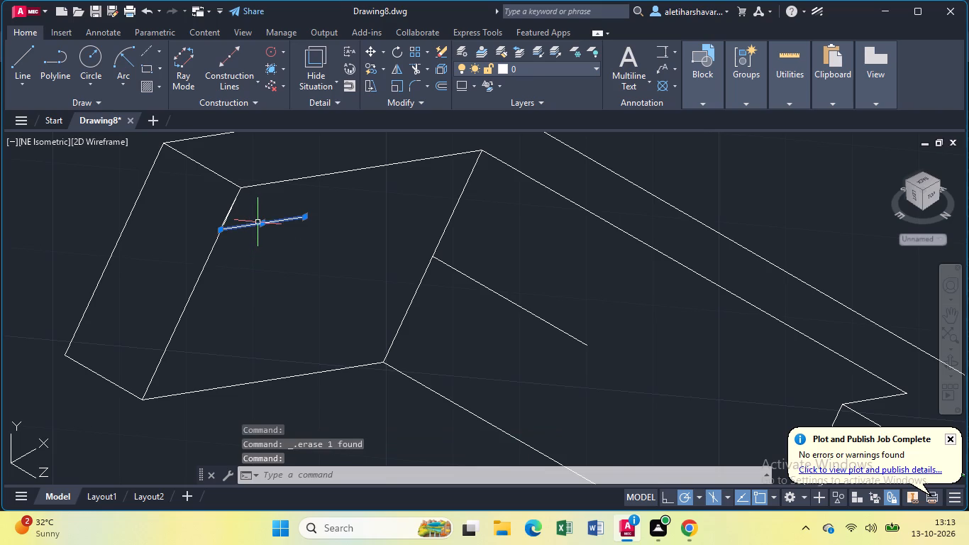
pyautogui.press('Delete')
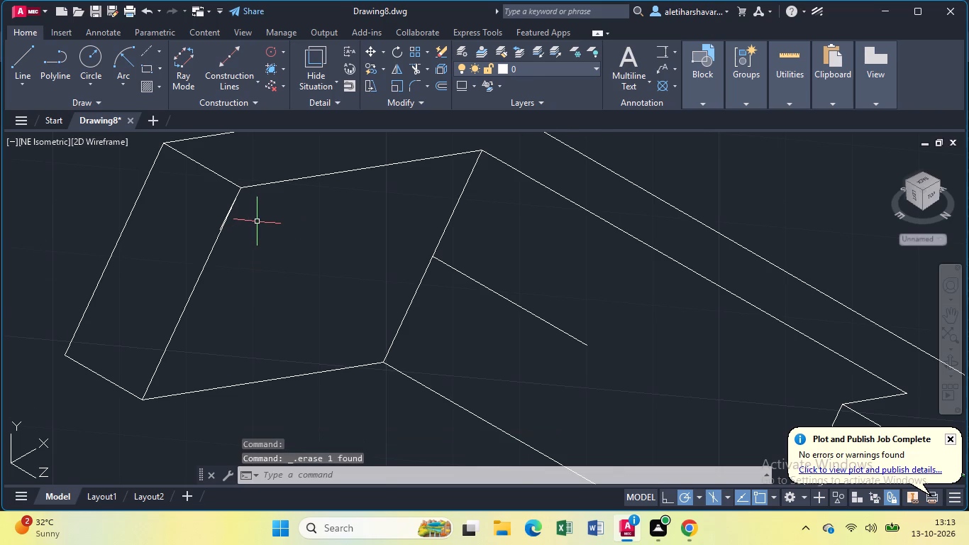
pyautogui.scroll(2, 257, 221)
pyautogui.scroll(3, 160, 246)
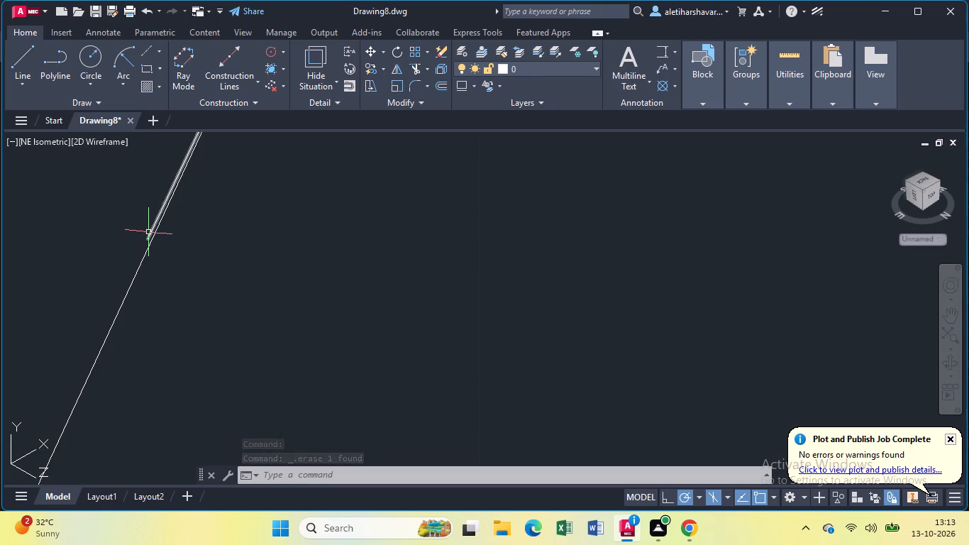
pyautogui.click(148, 232)
pyautogui.press('Delete')
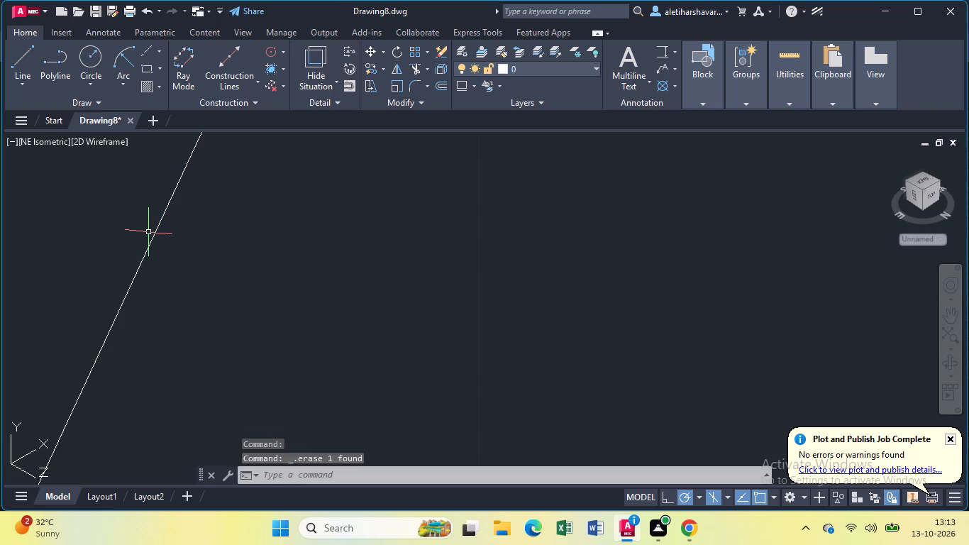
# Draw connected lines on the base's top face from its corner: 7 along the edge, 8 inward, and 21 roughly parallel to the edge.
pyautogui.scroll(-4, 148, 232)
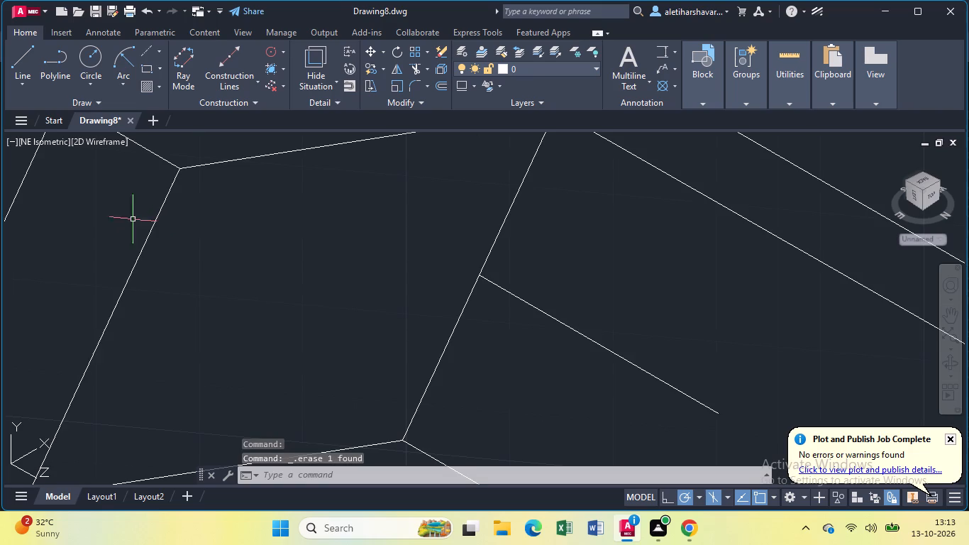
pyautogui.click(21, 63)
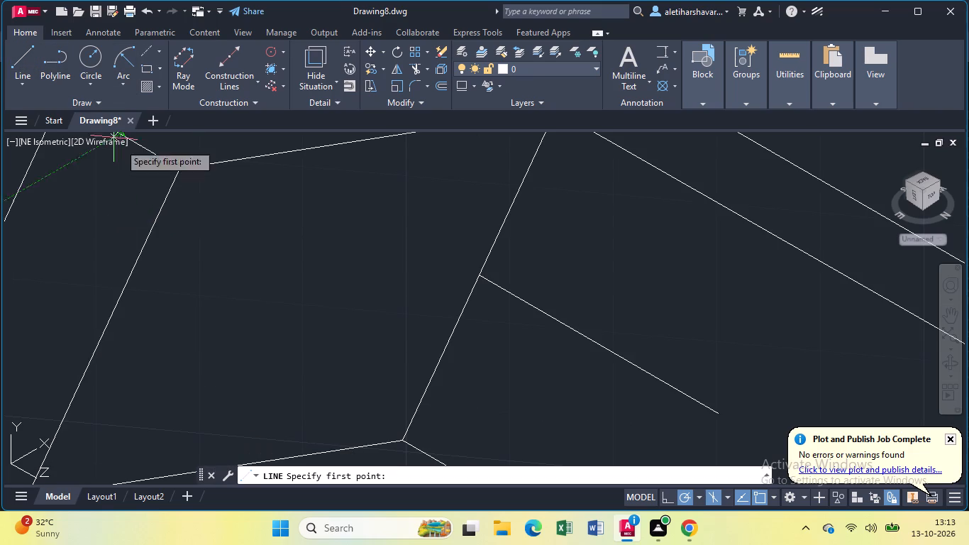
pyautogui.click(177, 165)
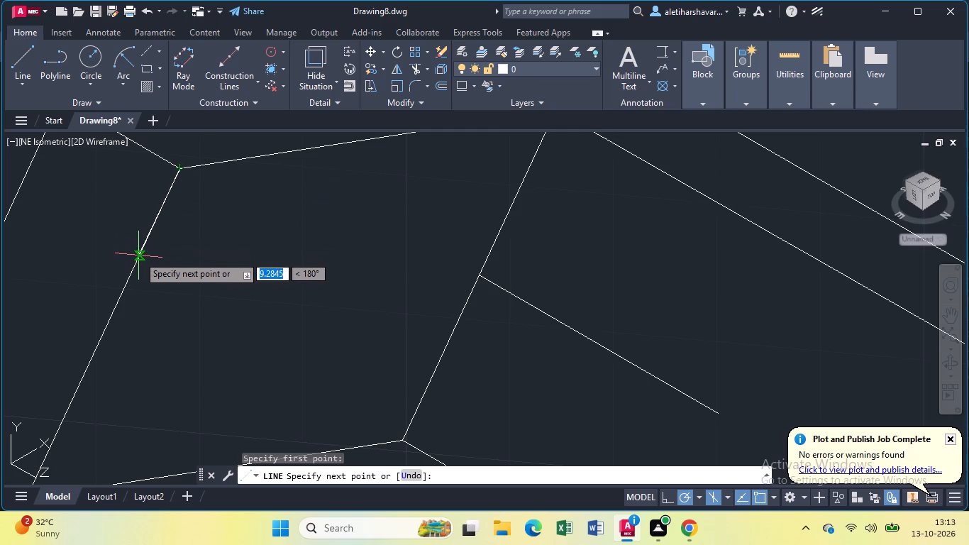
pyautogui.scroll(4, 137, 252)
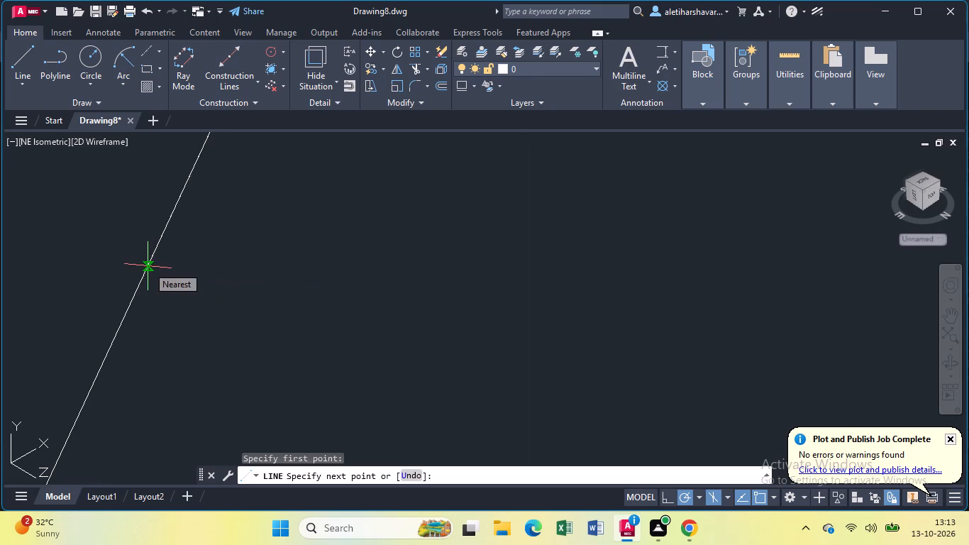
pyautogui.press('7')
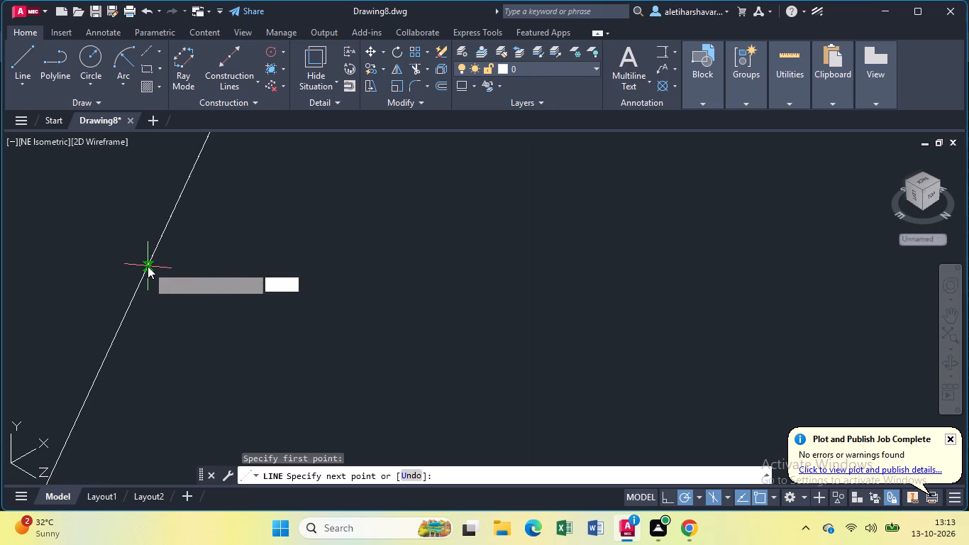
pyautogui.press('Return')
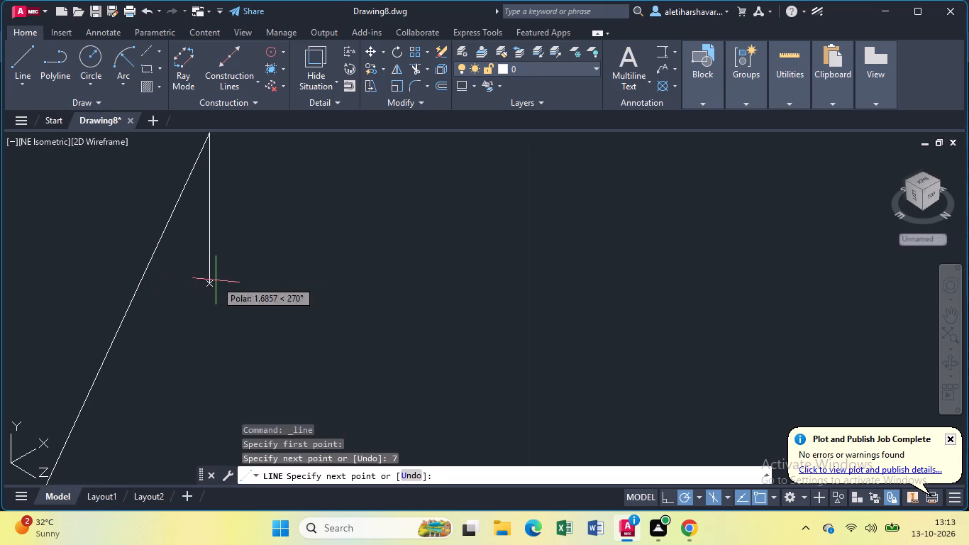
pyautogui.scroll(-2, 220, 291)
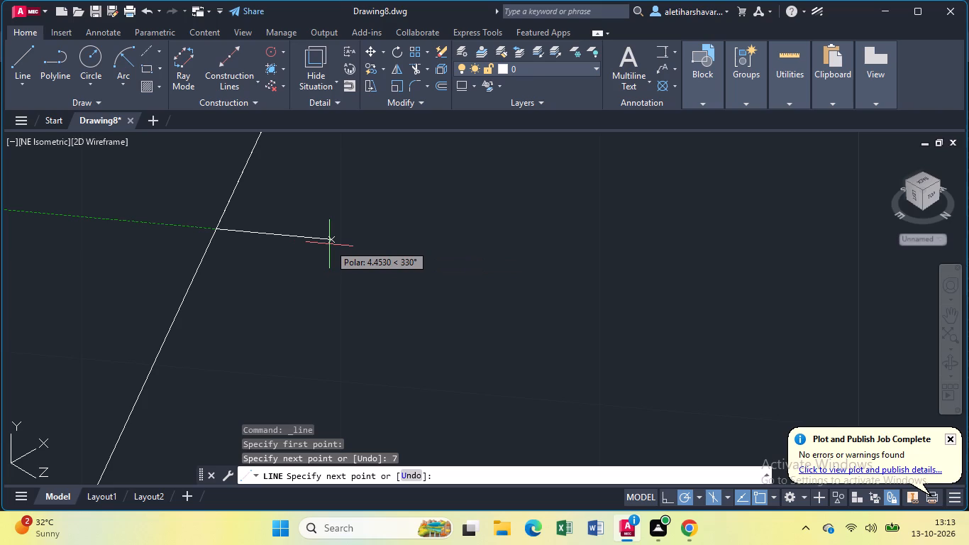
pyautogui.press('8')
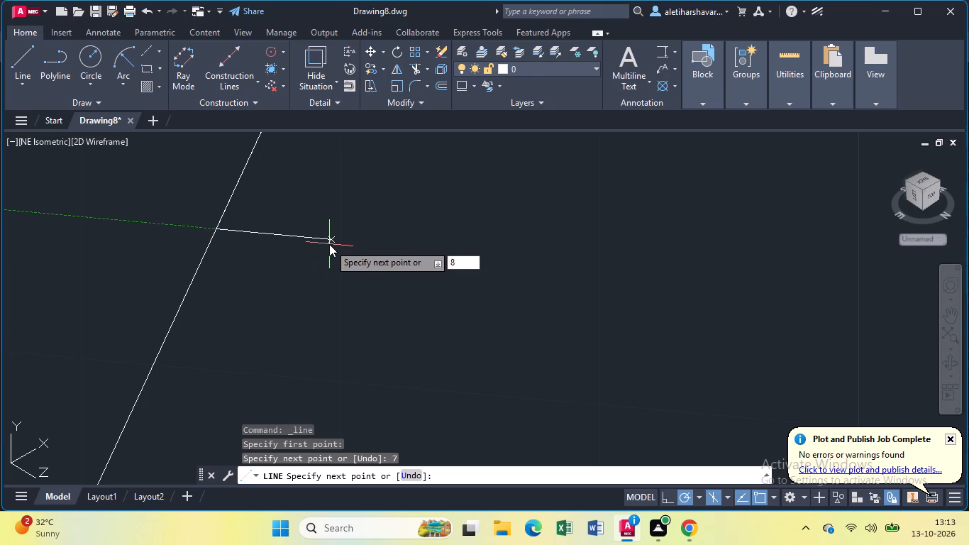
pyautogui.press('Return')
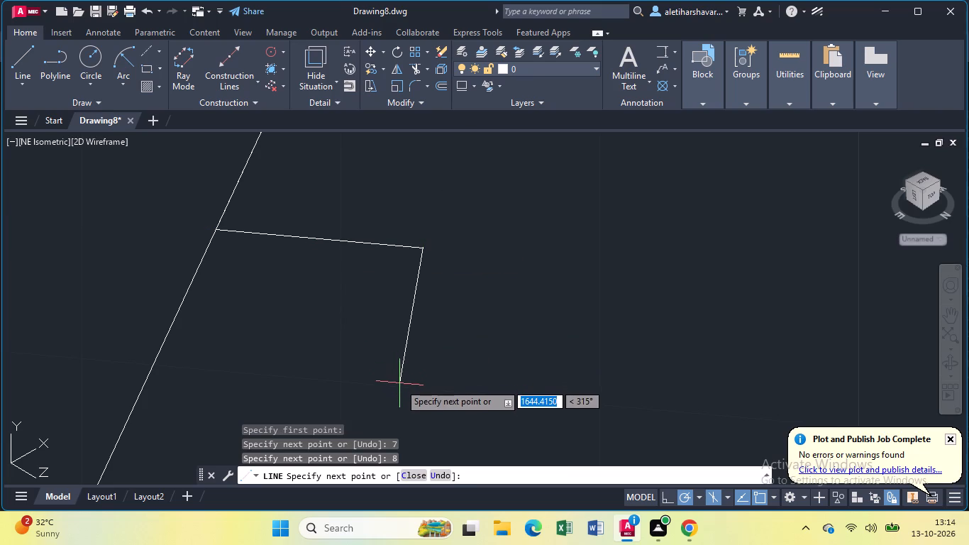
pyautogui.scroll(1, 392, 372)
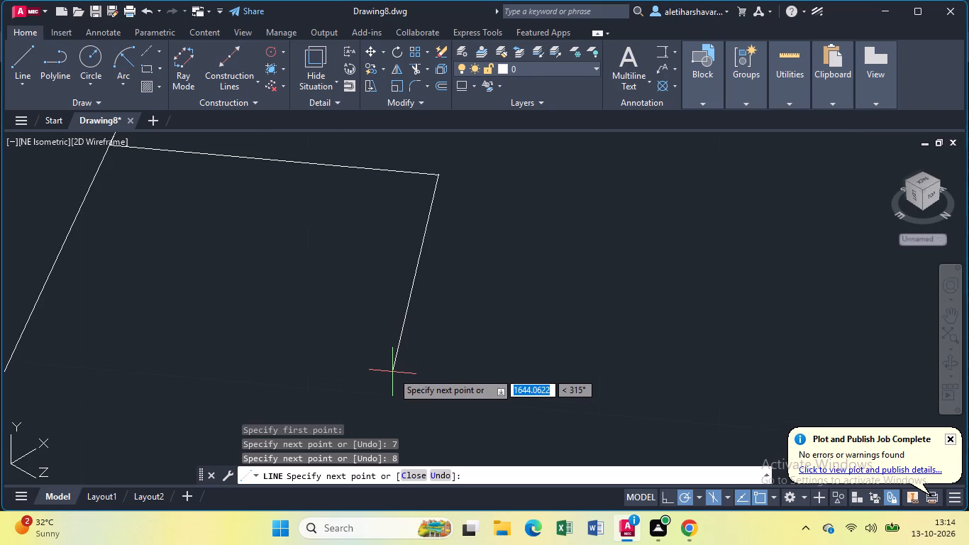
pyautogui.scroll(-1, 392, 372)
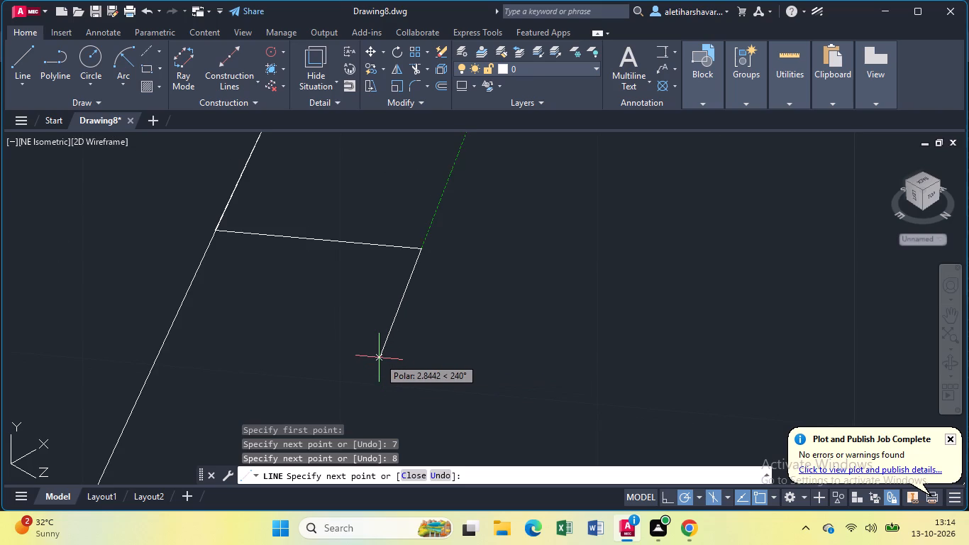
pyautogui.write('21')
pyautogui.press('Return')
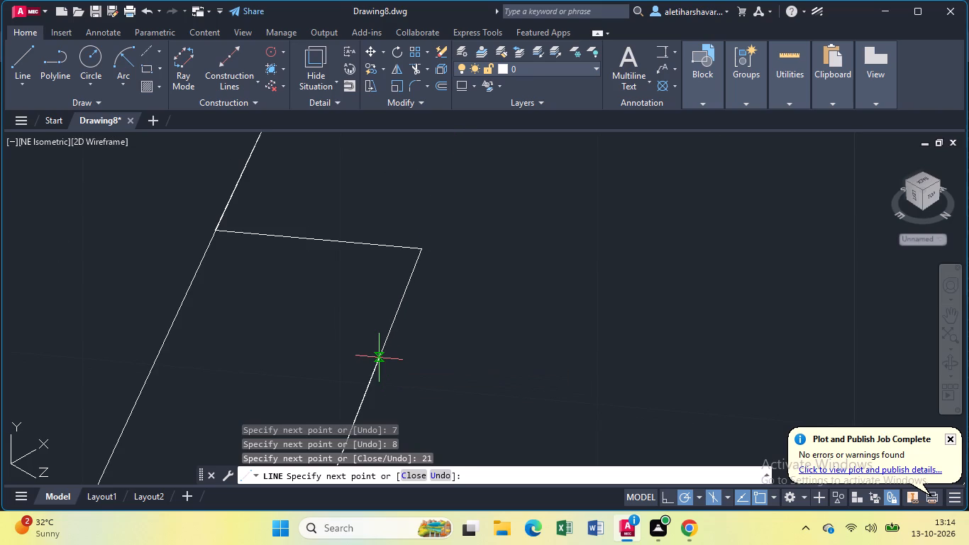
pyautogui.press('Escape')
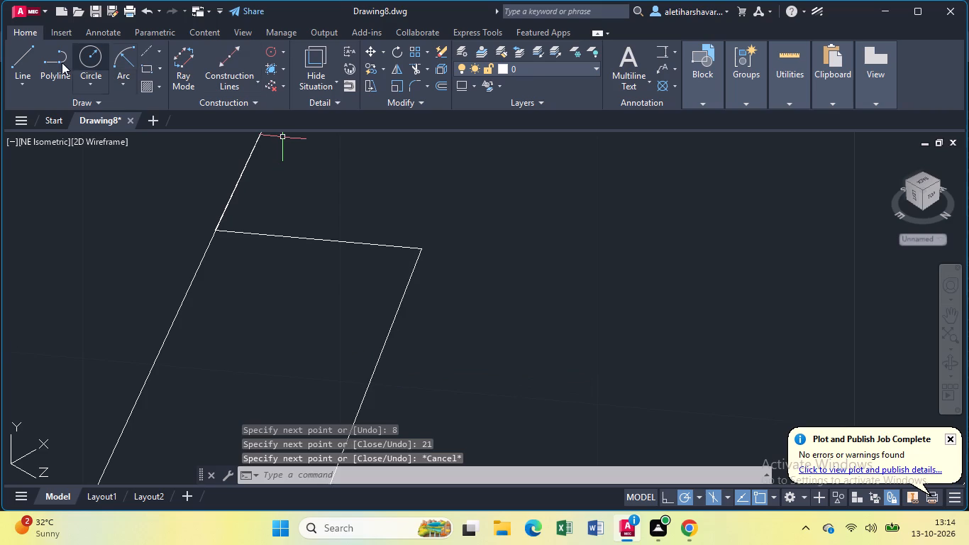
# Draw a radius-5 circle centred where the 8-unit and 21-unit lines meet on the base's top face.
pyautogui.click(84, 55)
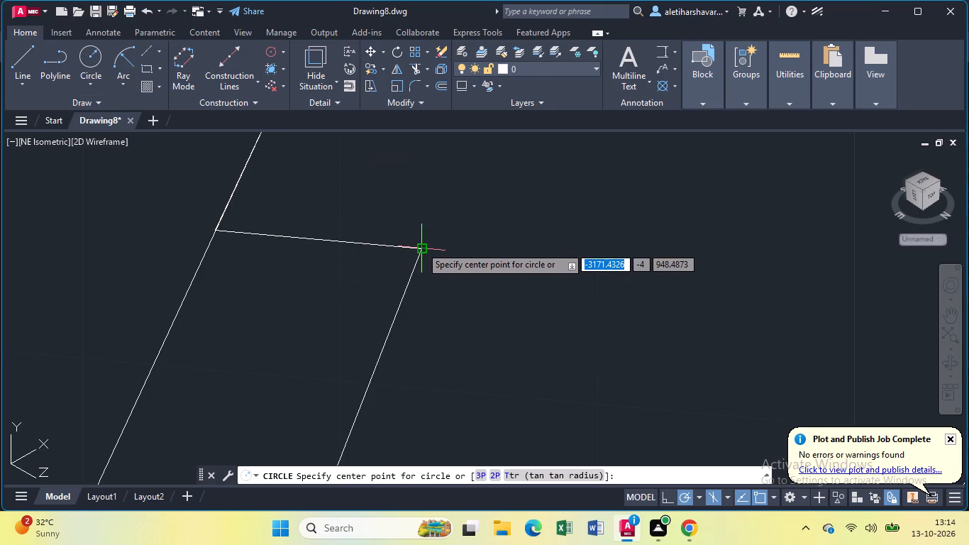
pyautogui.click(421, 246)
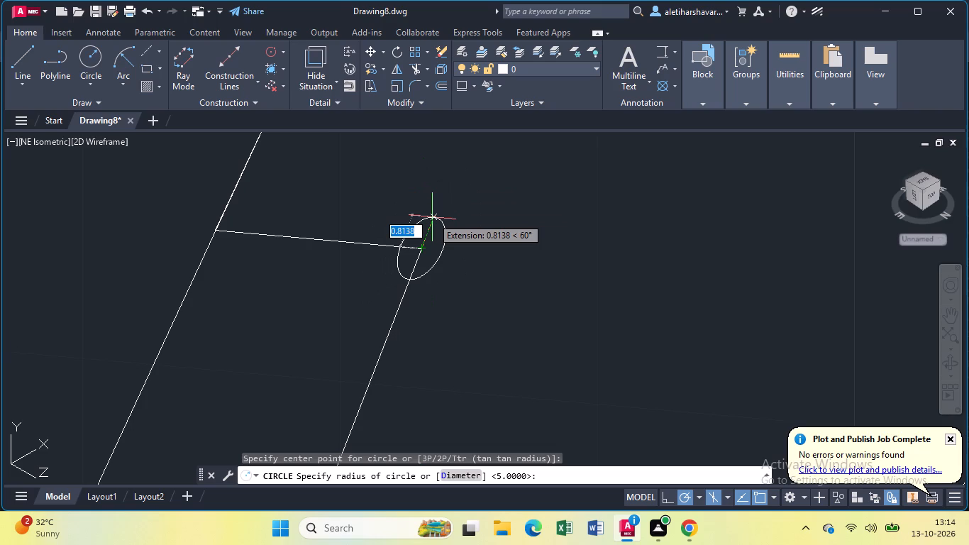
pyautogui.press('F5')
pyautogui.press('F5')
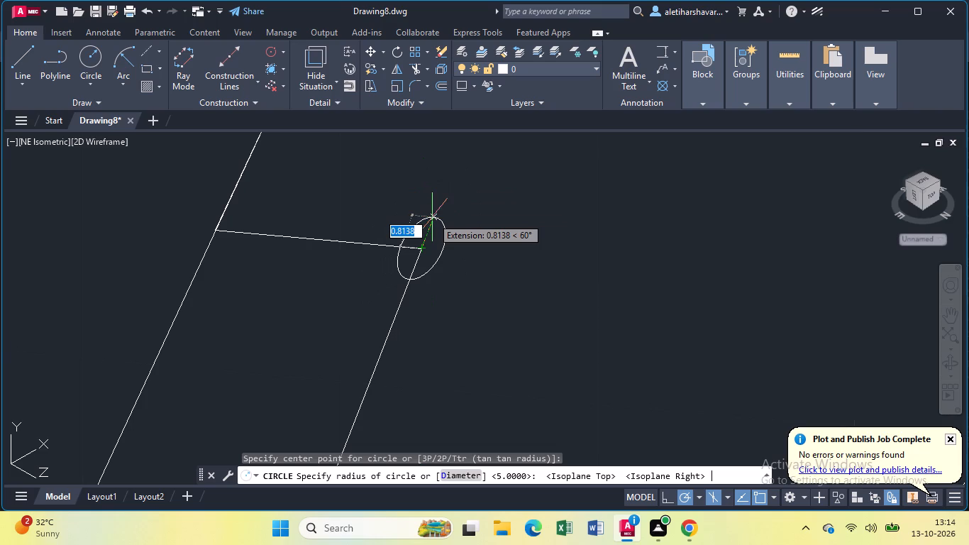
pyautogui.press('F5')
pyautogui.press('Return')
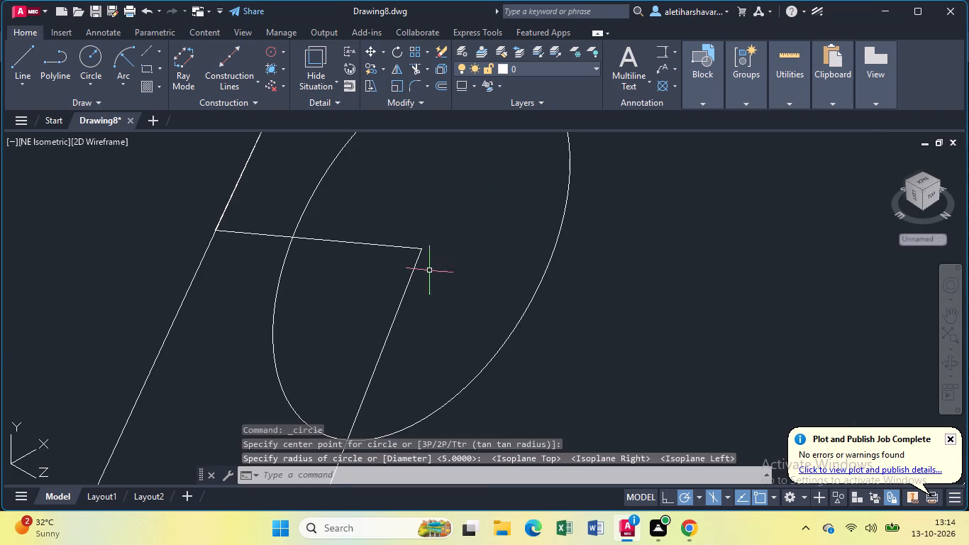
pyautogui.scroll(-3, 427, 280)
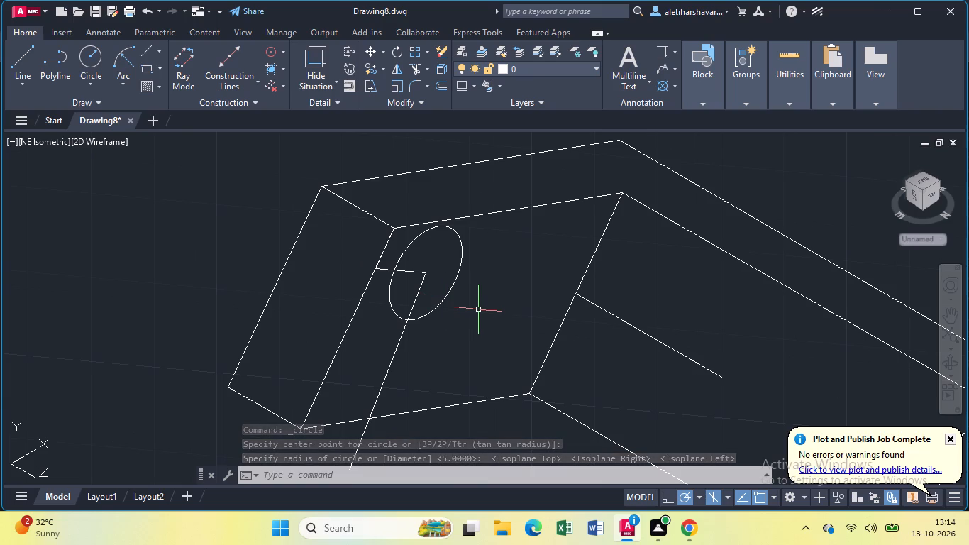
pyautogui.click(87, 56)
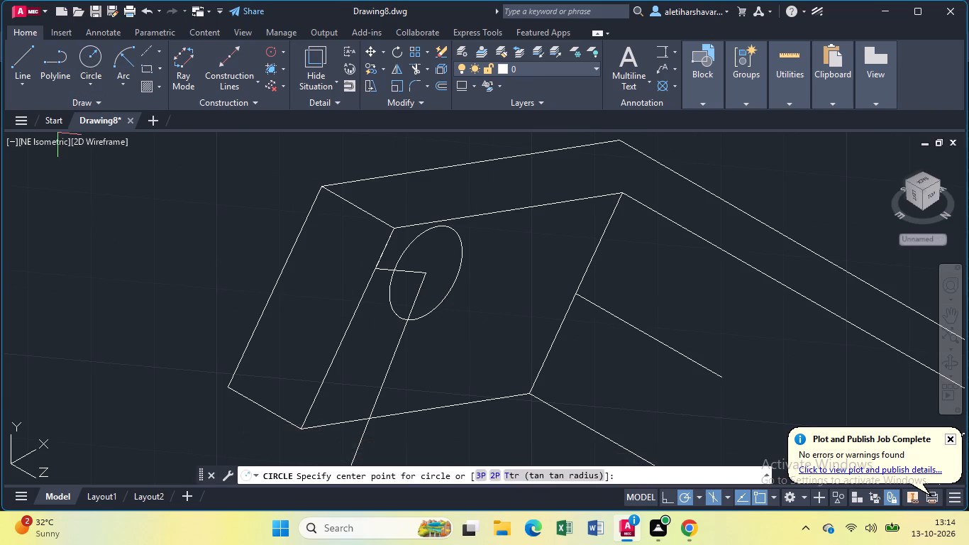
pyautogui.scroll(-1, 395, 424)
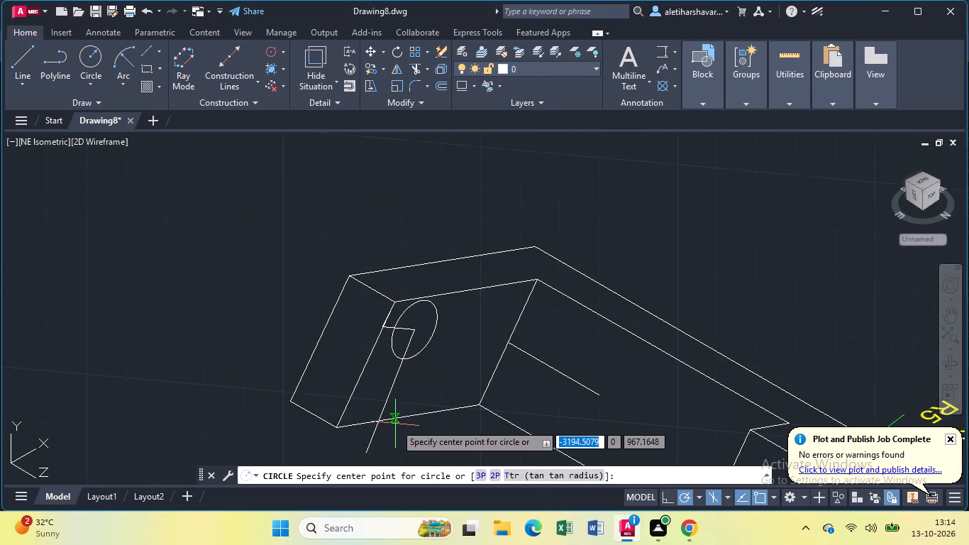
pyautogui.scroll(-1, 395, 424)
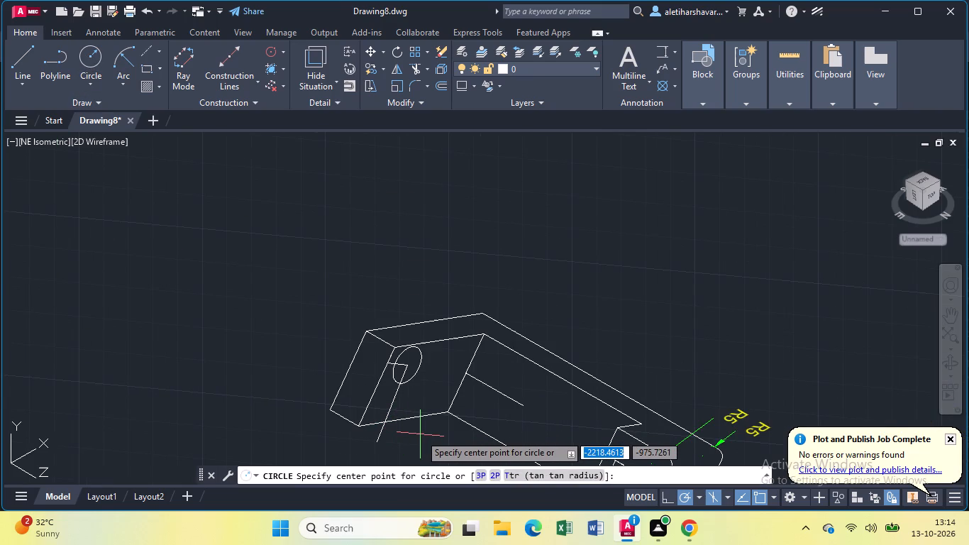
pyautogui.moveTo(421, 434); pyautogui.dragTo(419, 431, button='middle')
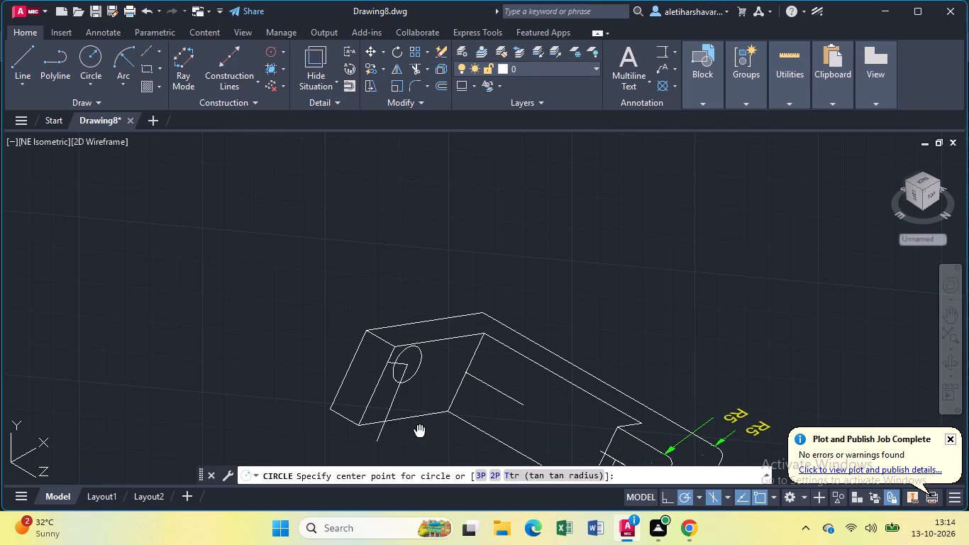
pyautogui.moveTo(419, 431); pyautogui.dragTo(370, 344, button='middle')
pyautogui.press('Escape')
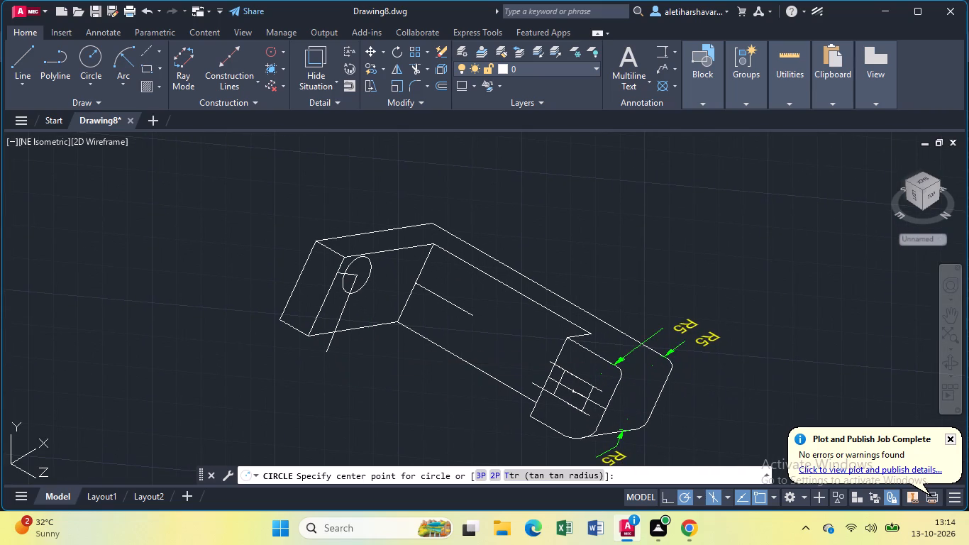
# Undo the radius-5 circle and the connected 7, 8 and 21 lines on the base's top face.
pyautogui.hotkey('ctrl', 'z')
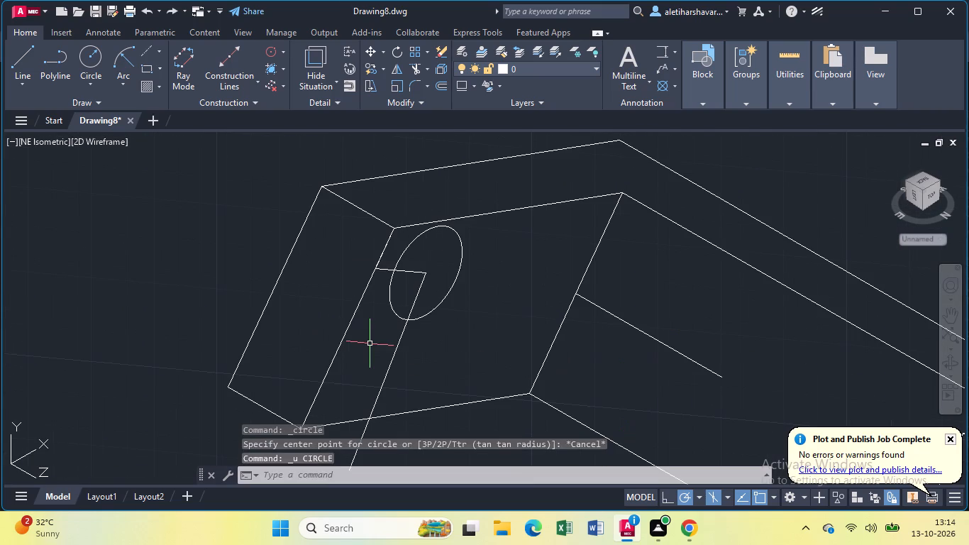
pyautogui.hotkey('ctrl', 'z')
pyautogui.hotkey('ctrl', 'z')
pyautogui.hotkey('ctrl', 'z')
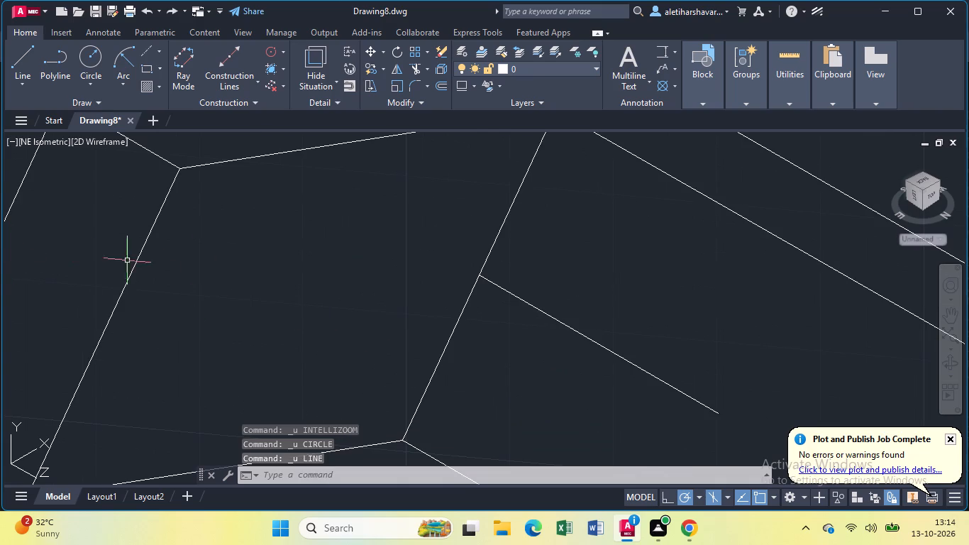
# Switch the model to the preset NW Isometric view.
pyautogui.moveTo(278, 272); pyautogui.dragTo(243, 260, button='middle')
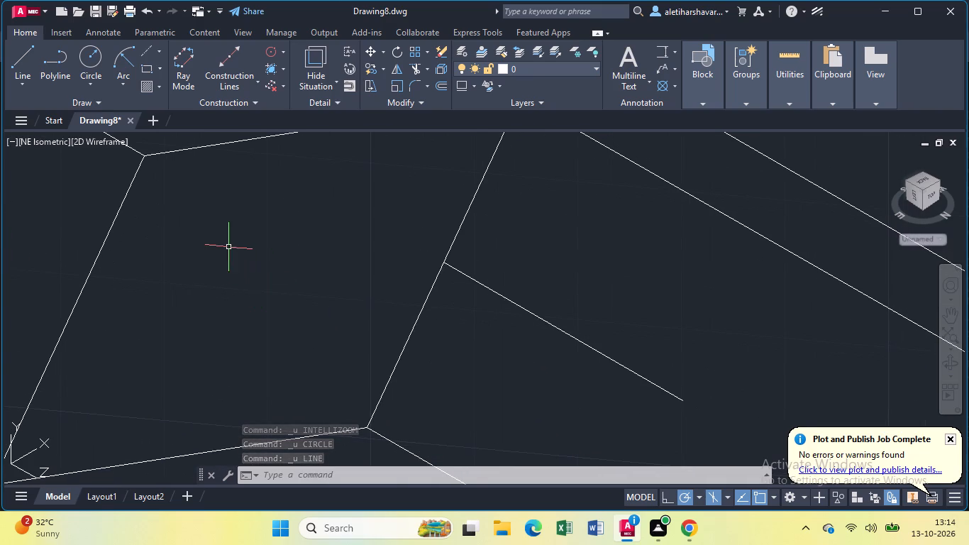
pyautogui.click(46, 143)
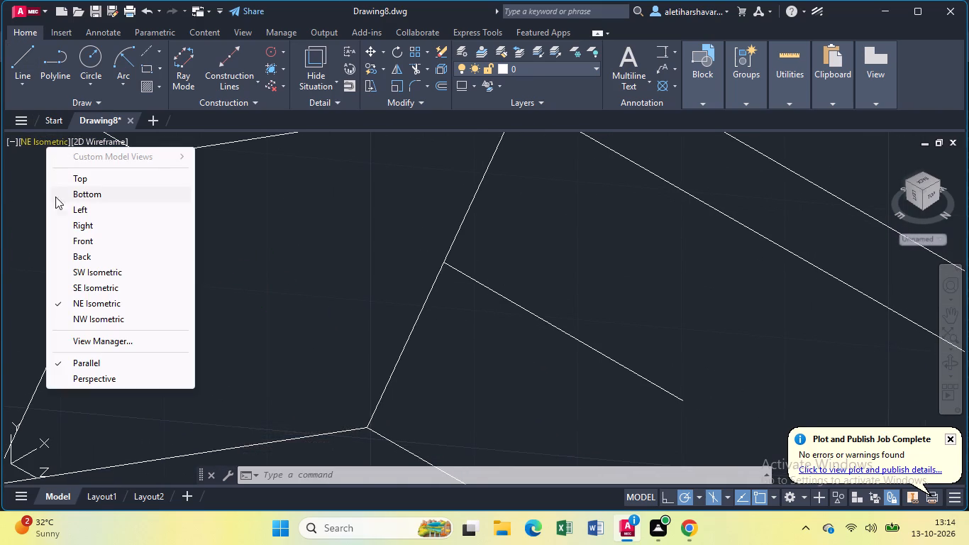
pyautogui.click(101, 321)
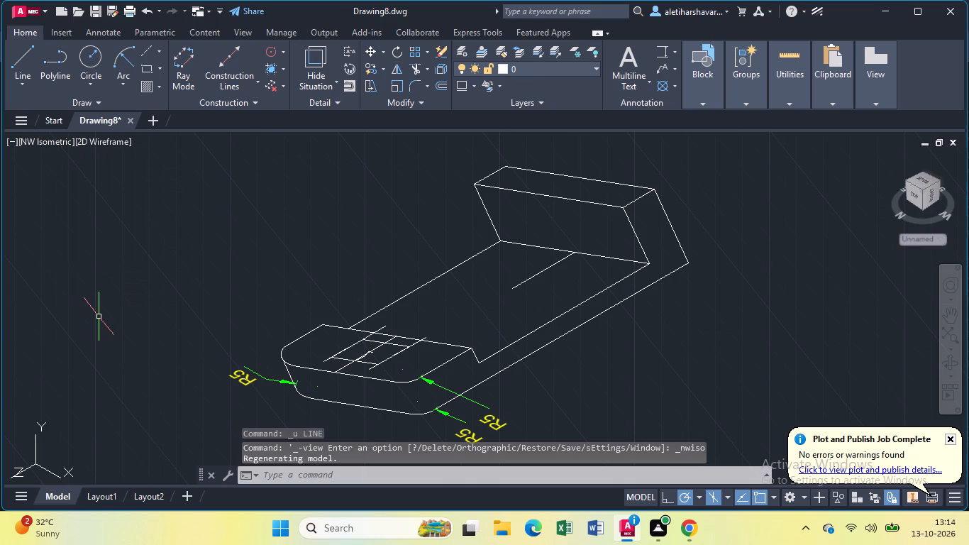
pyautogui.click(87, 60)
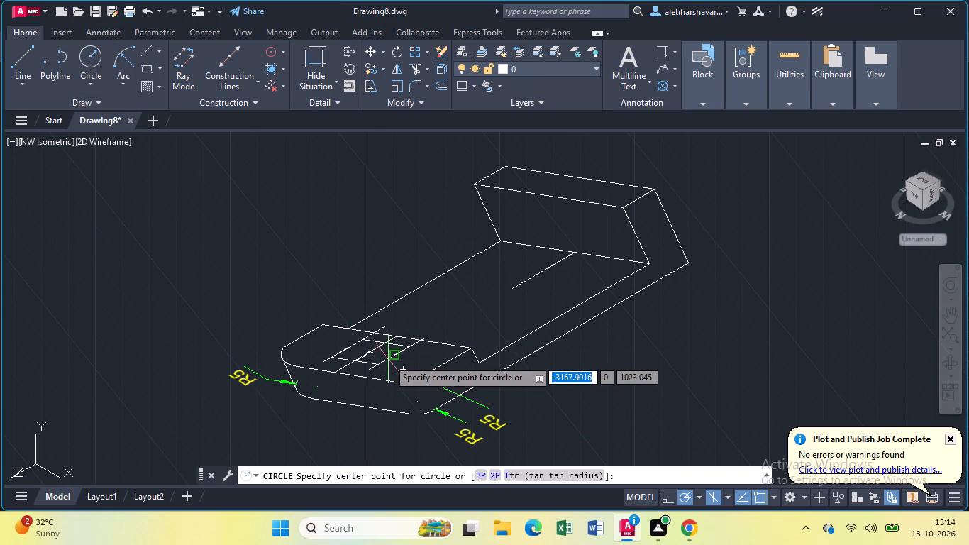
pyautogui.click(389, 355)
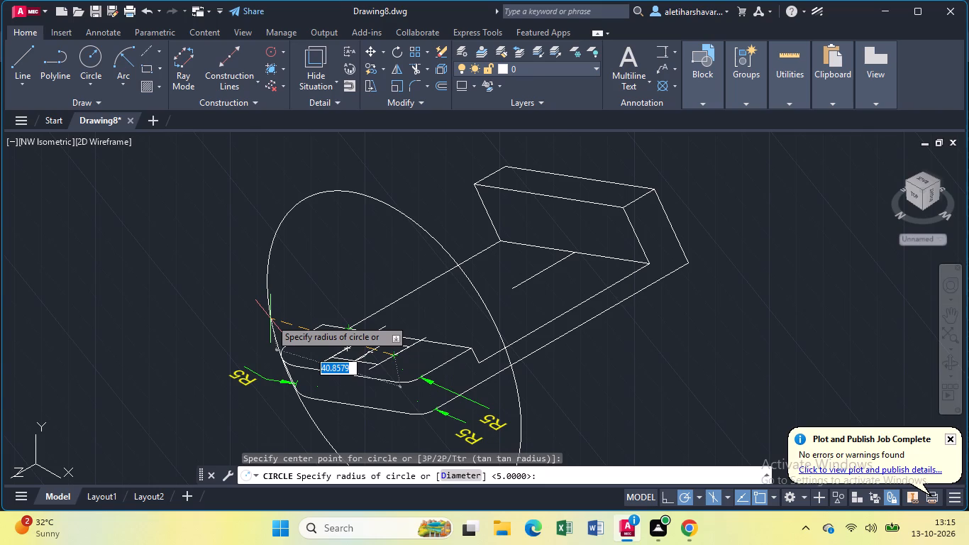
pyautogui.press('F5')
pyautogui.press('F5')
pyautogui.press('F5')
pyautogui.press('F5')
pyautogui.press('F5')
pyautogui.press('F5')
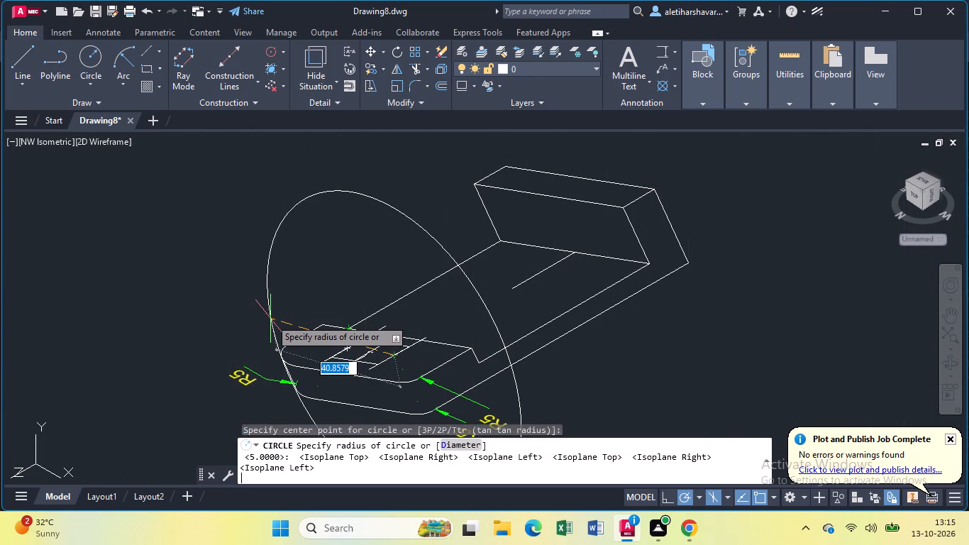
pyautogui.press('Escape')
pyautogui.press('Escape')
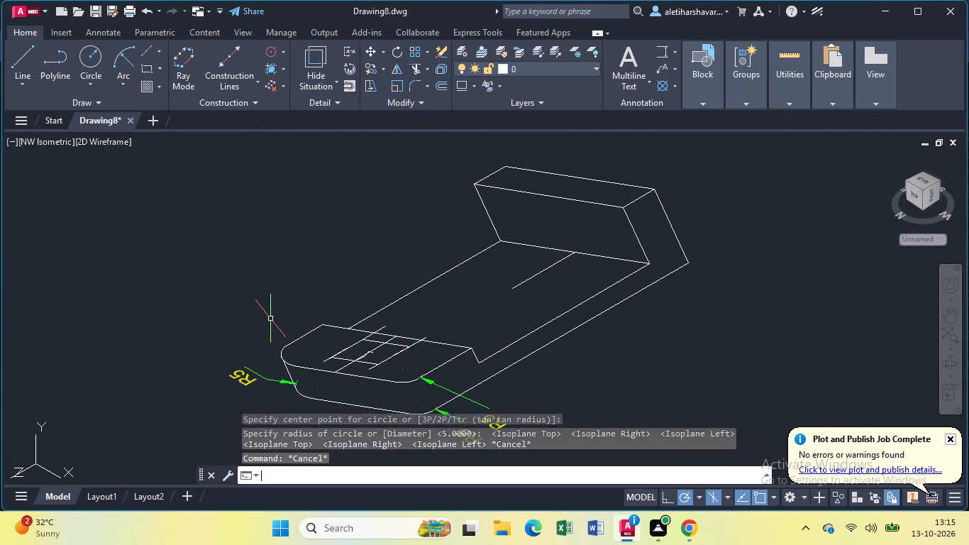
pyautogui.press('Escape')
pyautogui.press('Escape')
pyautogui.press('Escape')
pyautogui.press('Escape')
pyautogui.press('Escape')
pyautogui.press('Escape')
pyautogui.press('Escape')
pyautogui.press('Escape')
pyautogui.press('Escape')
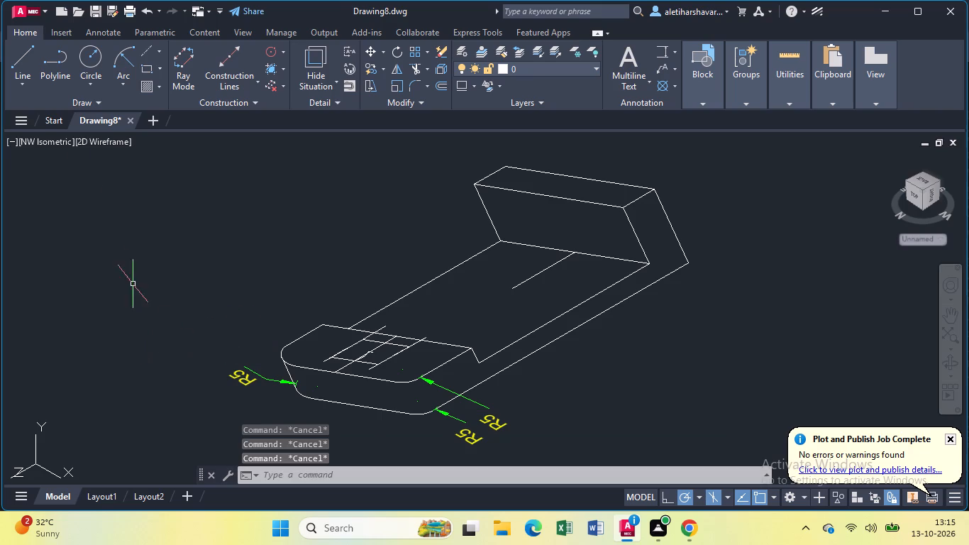
# Switch the model to the preset Top view.
pyautogui.click(47, 143)
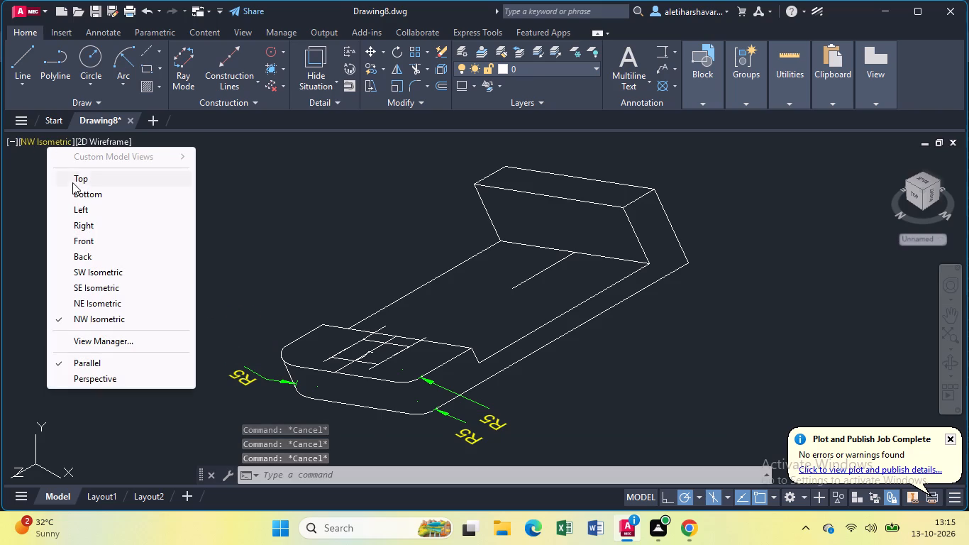
pyautogui.click(89, 185)
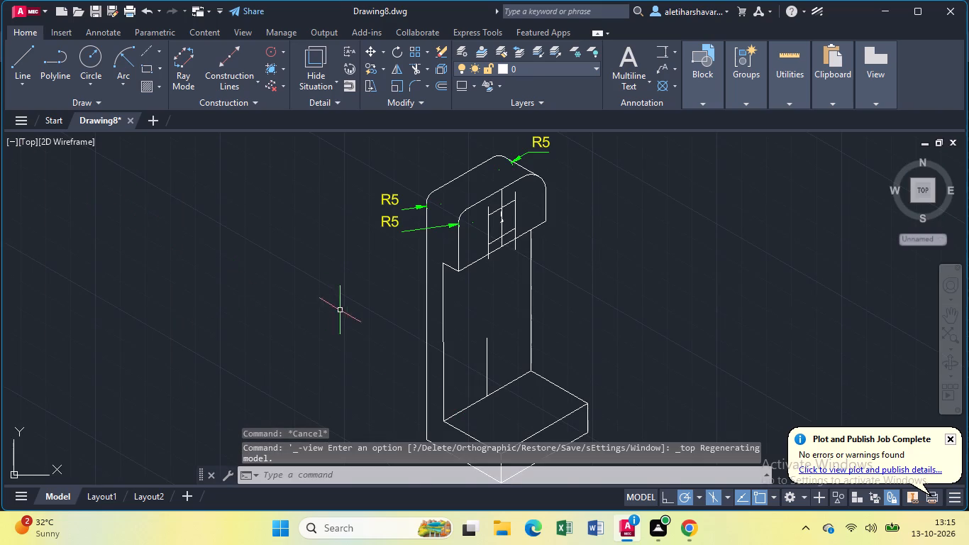
# Draw connected lines from the front corner of the base's top face: 7 along the edge at 30°, 8 inward at 150°, and 21 at 30°.
pyautogui.moveTo(385, 352); pyautogui.dragTo(249, 307, button='middle')
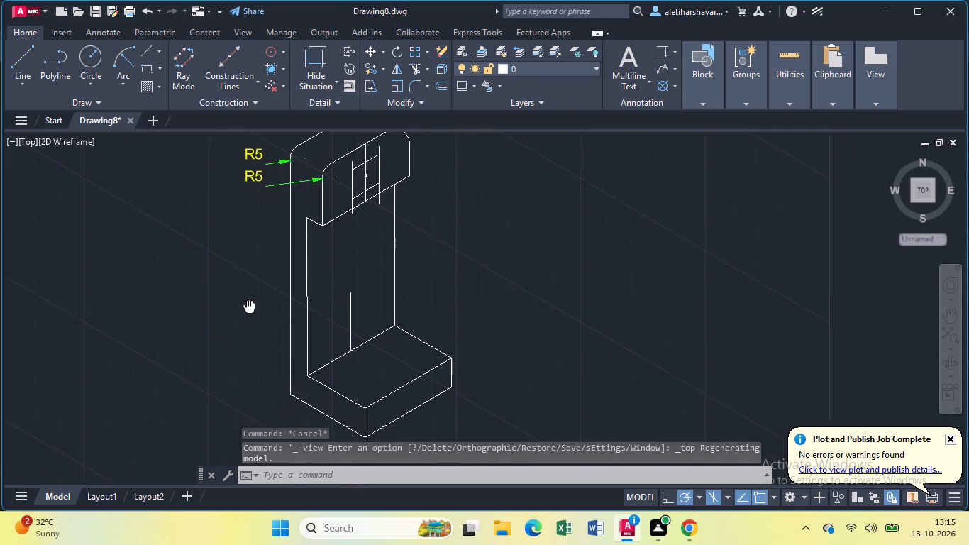
pyautogui.moveTo(249, 307); pyautogui.dragTo(239, 301, button='middle')
pyautogui.press('l')
pyautogui.press('Return')
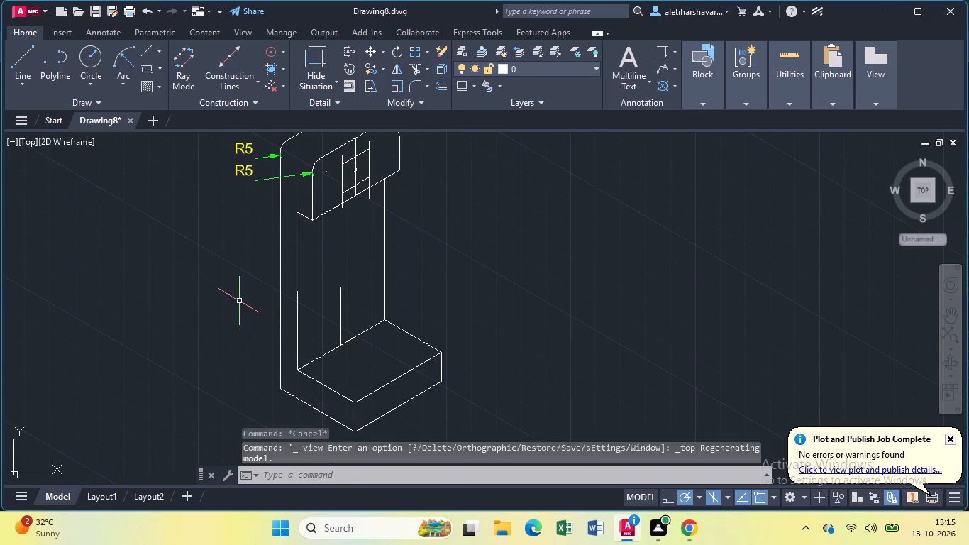
pyautogui.click(352, 406)
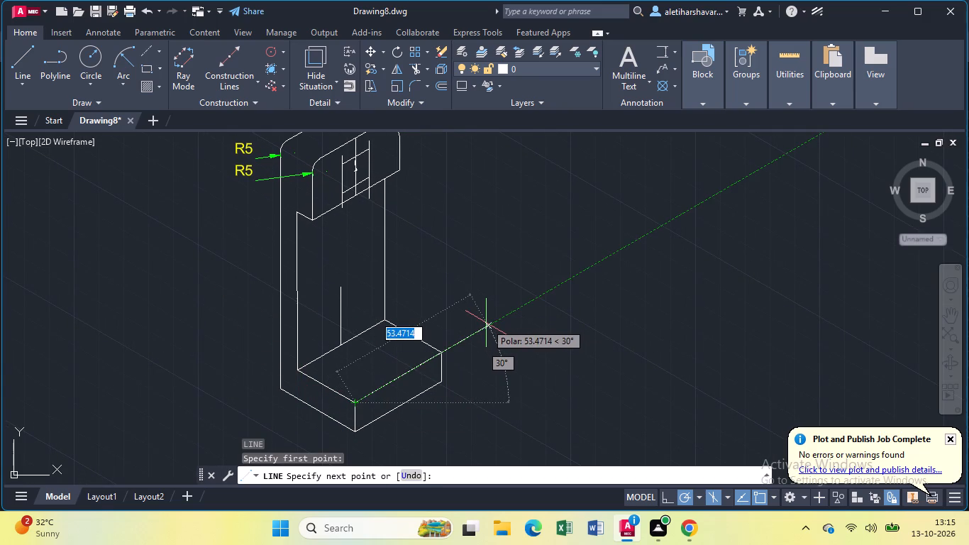
pyautogui.press('7')
pyautogui.press('Return')
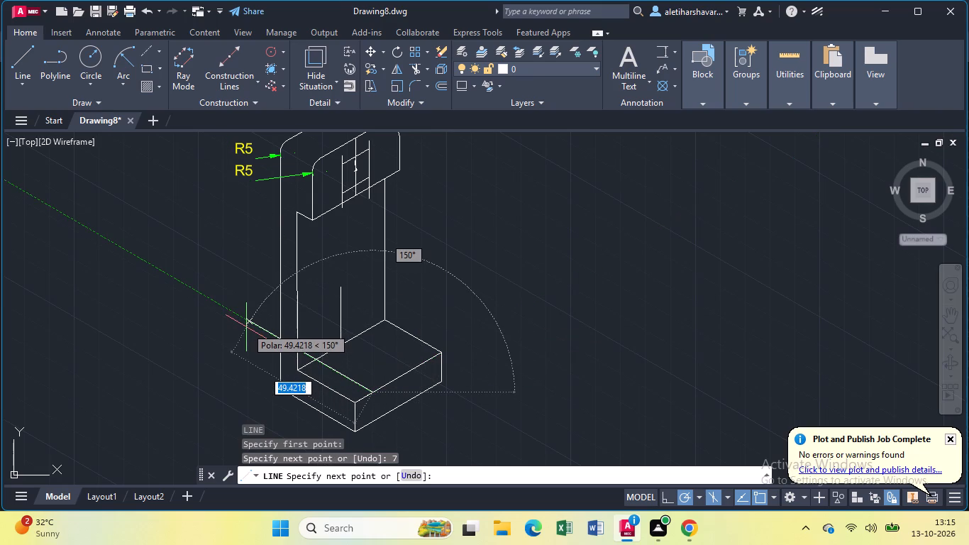
pyautogui.press('8')
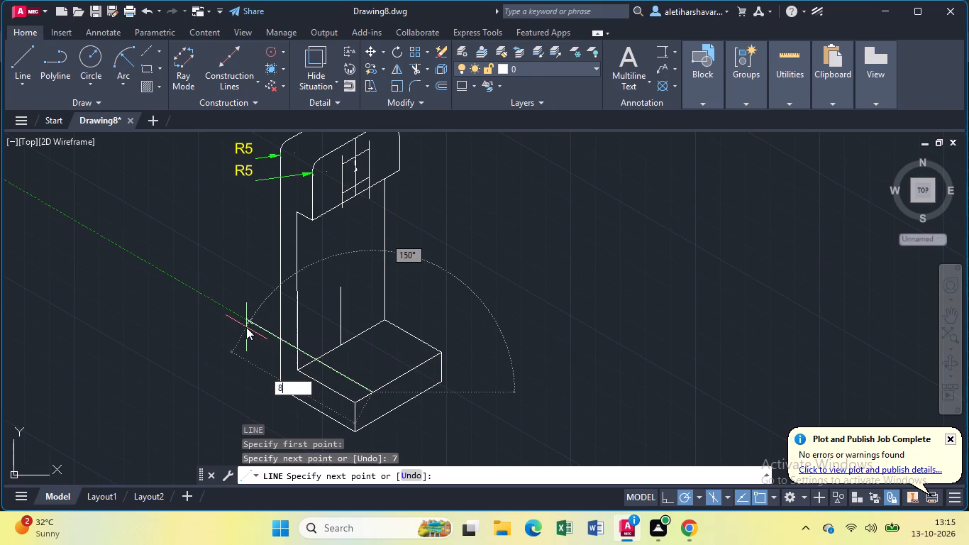
pyautogui.press('Return')
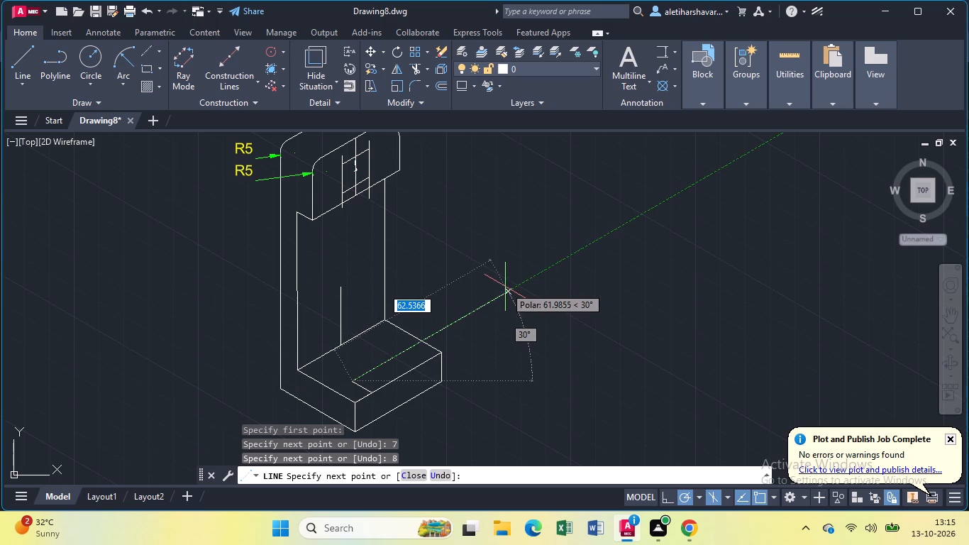
pyautogui.write('21')
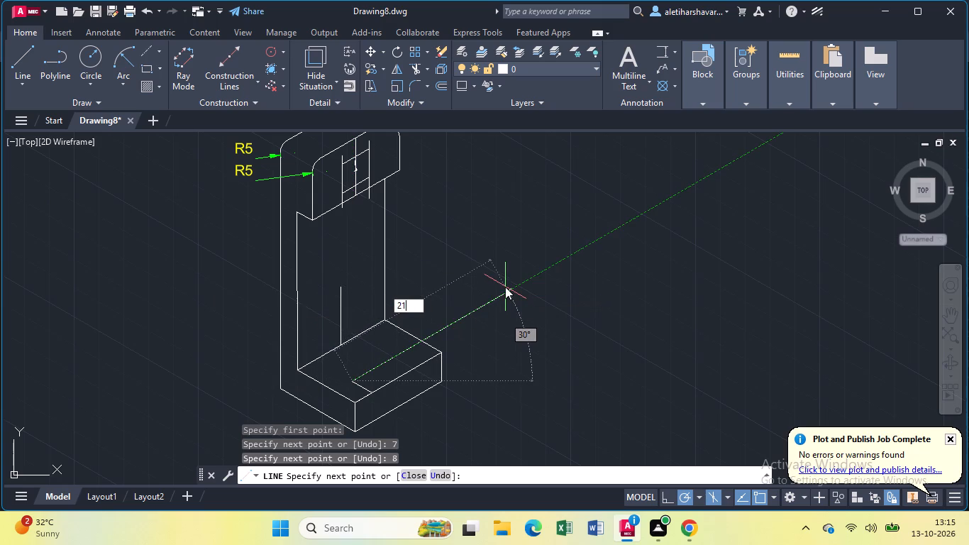
pyautogui.press('Return')
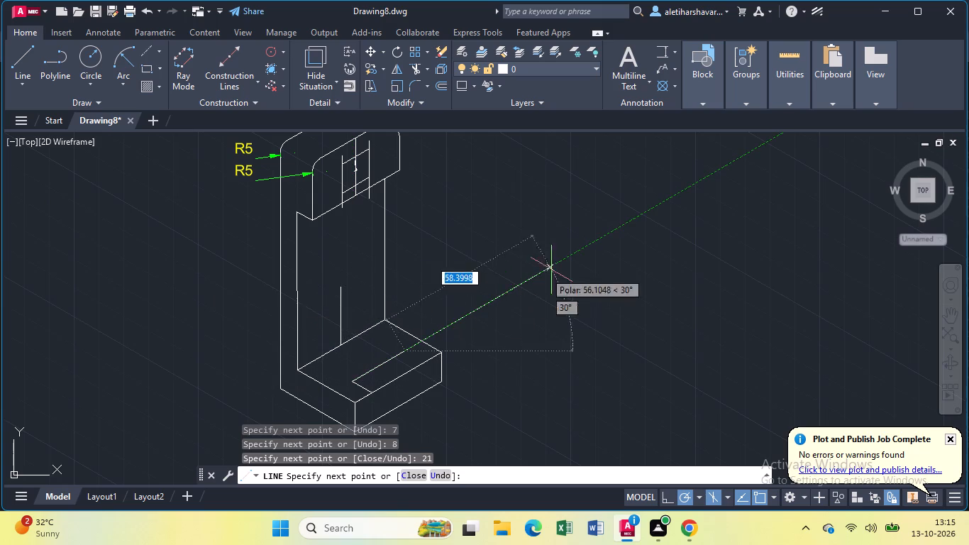
pyautogui.press('Escape')
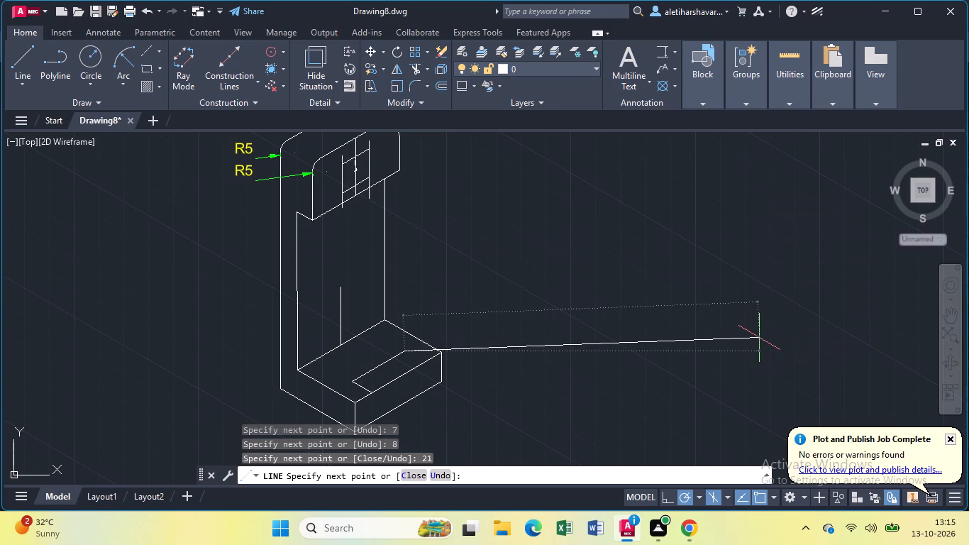
# Draw a radius-5 circle centred on the free end of the 21-unit line on the base's top face.
pyautogui.press('c')
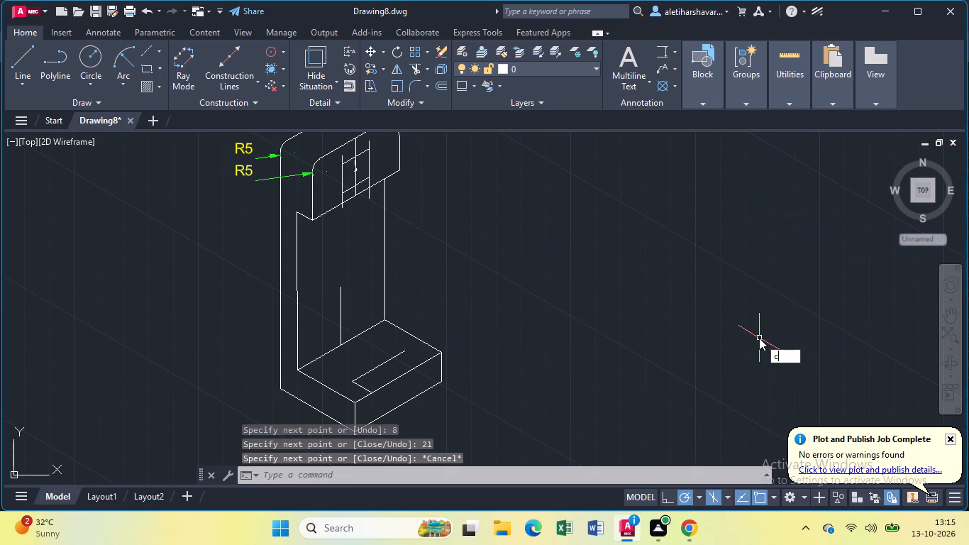
pyautogui.press('BackSpace')
pyautogui.press('c')
pyautogui.press('Return')
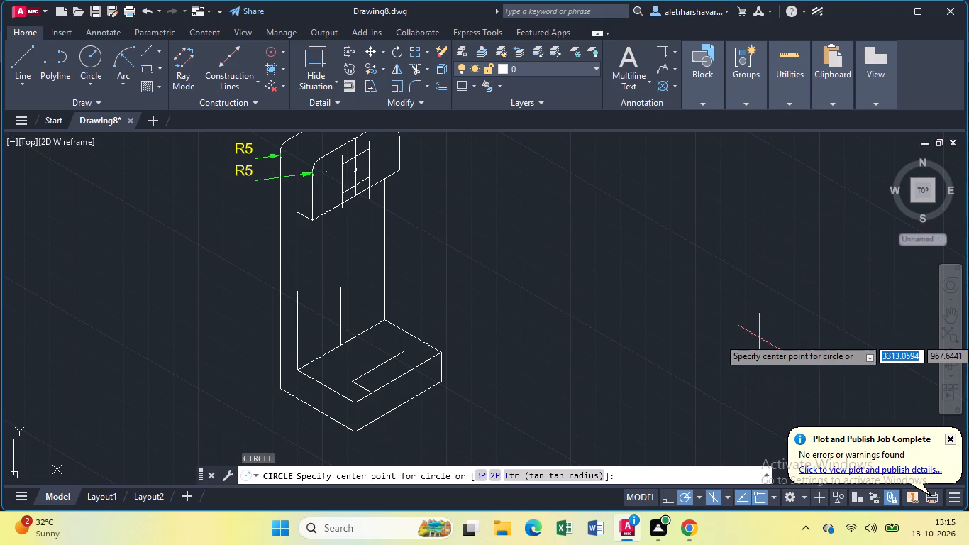
pyautogui.click(404, 355)
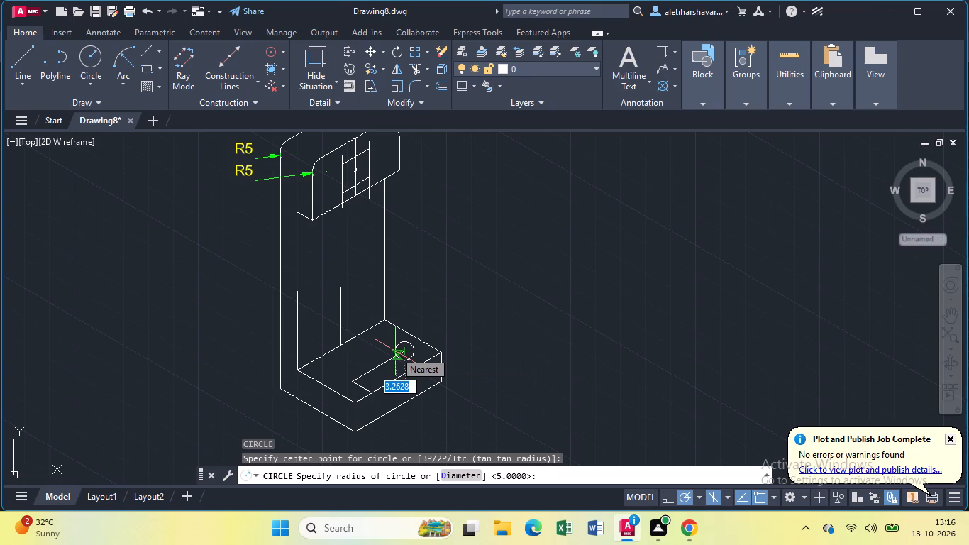
pyautogui.press('F5')
pyautogui.press('5')
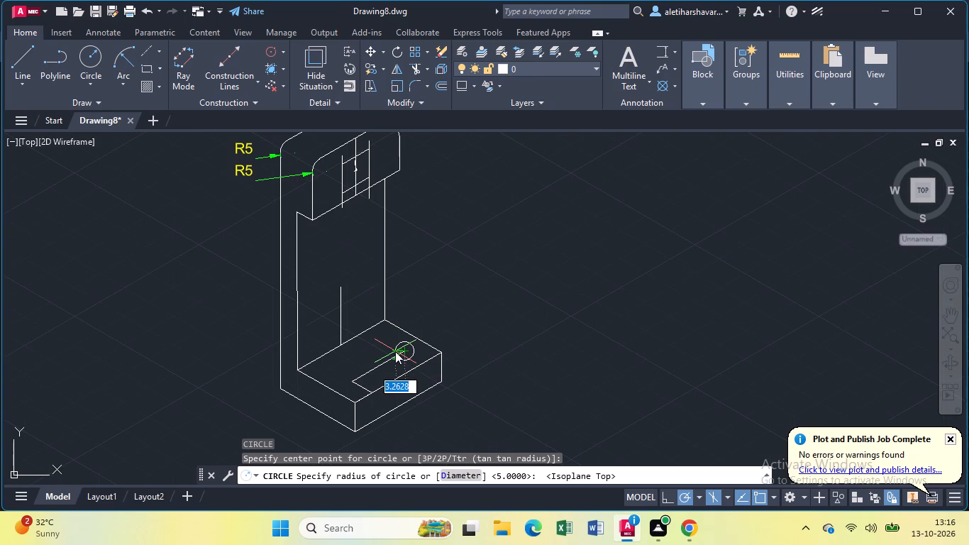
pyautogui.press('Return')
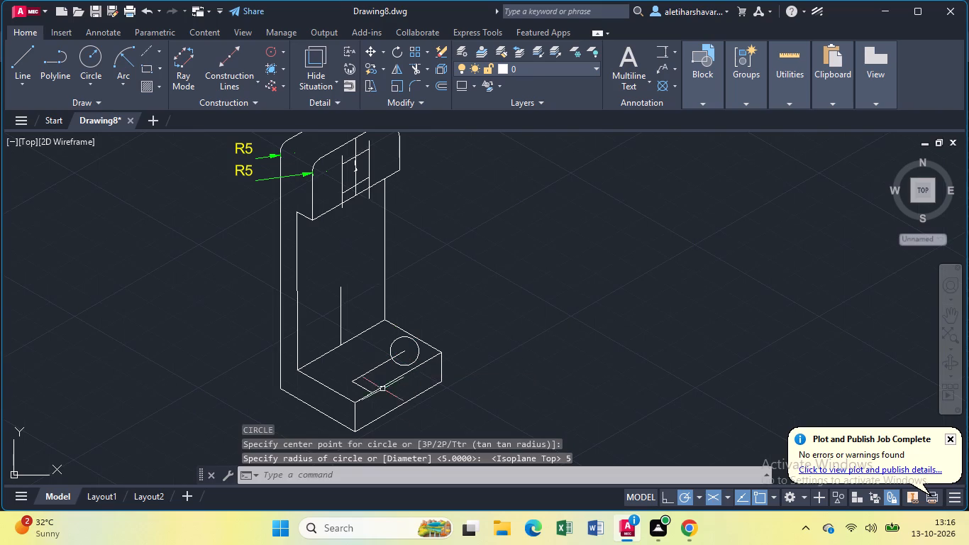
# Draw a radius-5 circle centred where the 8-unit and 21-unit lines meet on the base's top face.
pyautogui.click(79, 50)
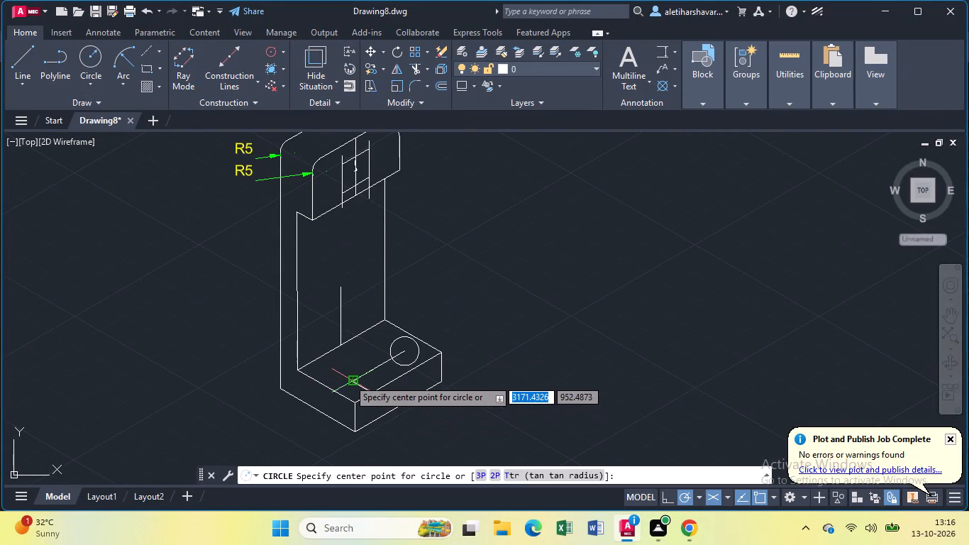
pyautogui.click(348, 379)
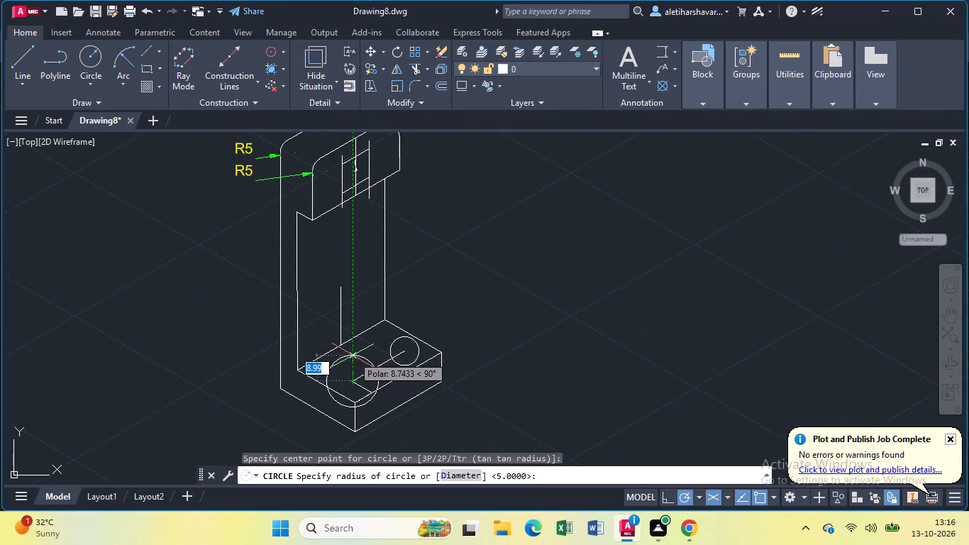
pyautogui.press('5')
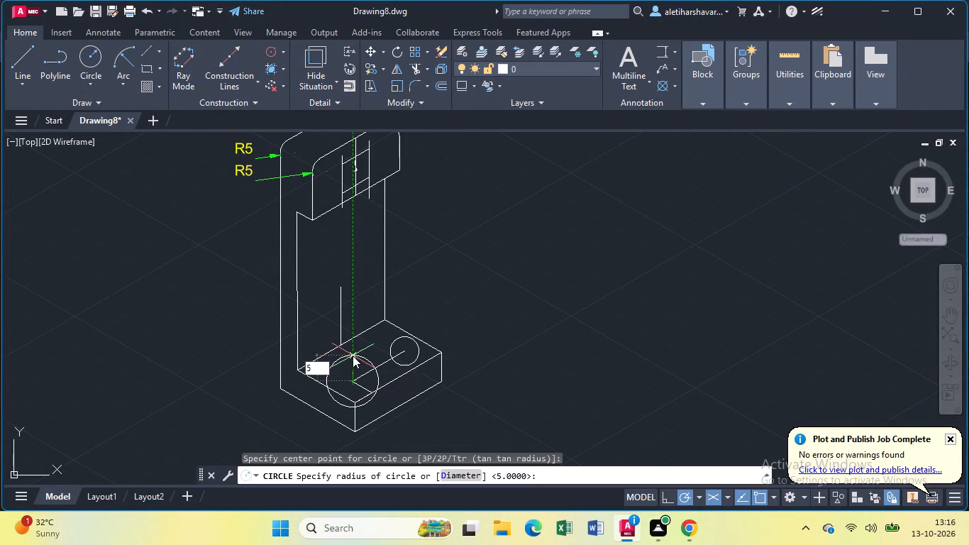
pyautogui.press('Return')
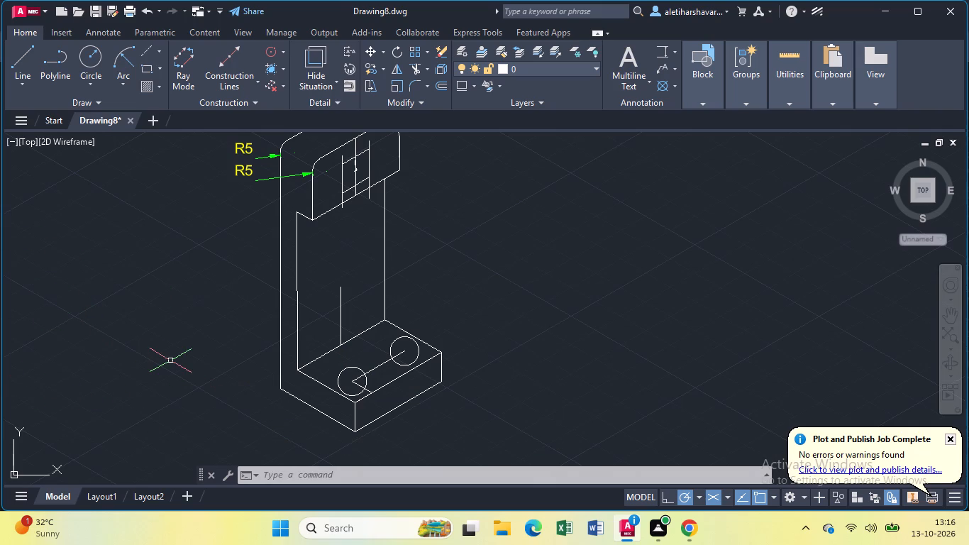
# Examine the two circles and their connecting line on the base's top face up close.
pyautogui.scroll(2, 371, 308)
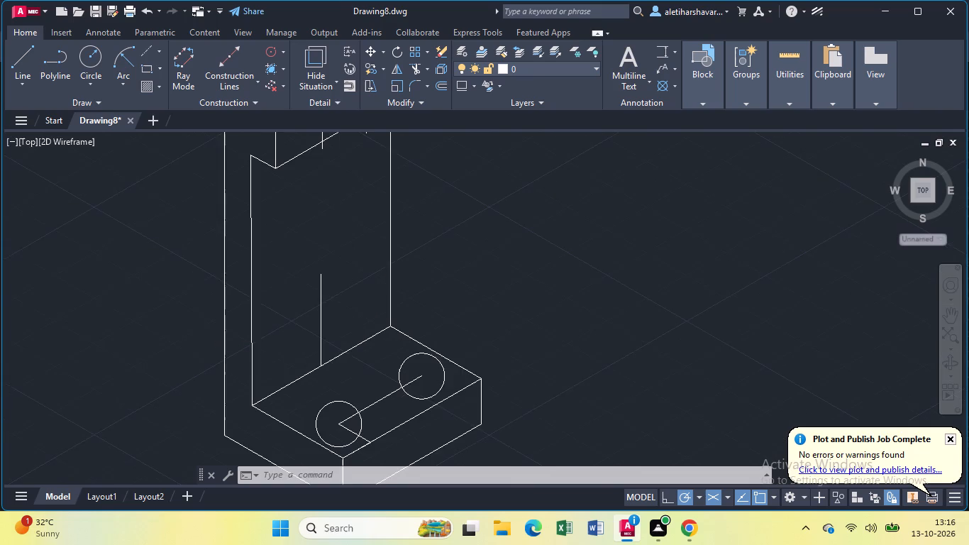
pyautogui.scroll(2, 371, 308)
pyautogui.moveTo(417, 471); pyautogui.dragTo(402, 461, button='middle')
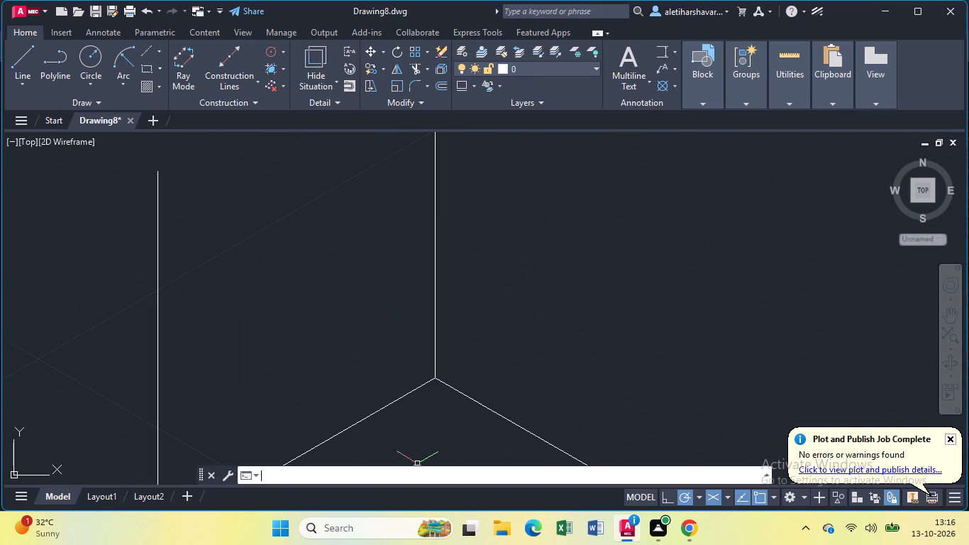
pyautogui.moveTo(402, 461); pyautogui.dragTo(362, 404, button='middle')
pyautogui.moveTo(475, 436); pyautogui.dragTo(458, 426, button='middle')
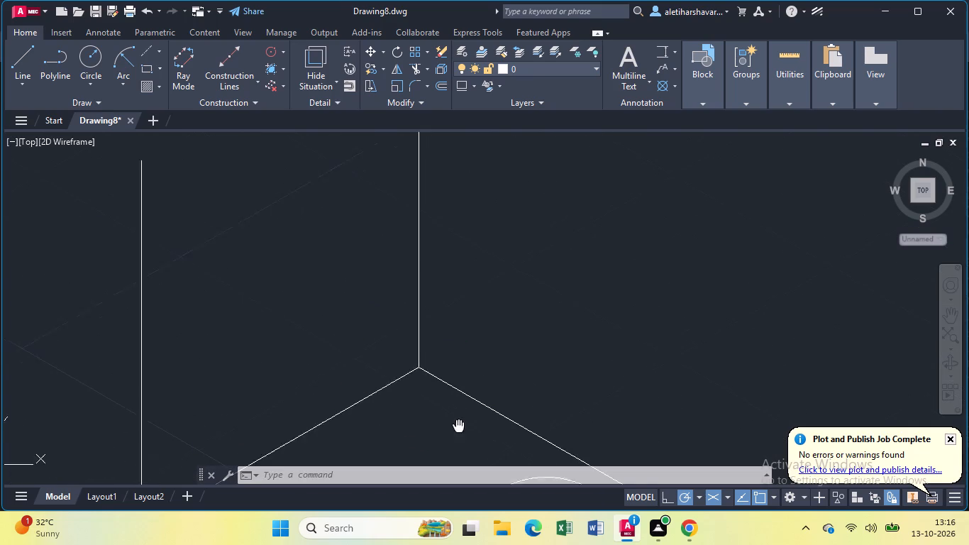
pyautogui.moveTo(458, 426); pyautogui.dragTo(187, 219, button='middle')
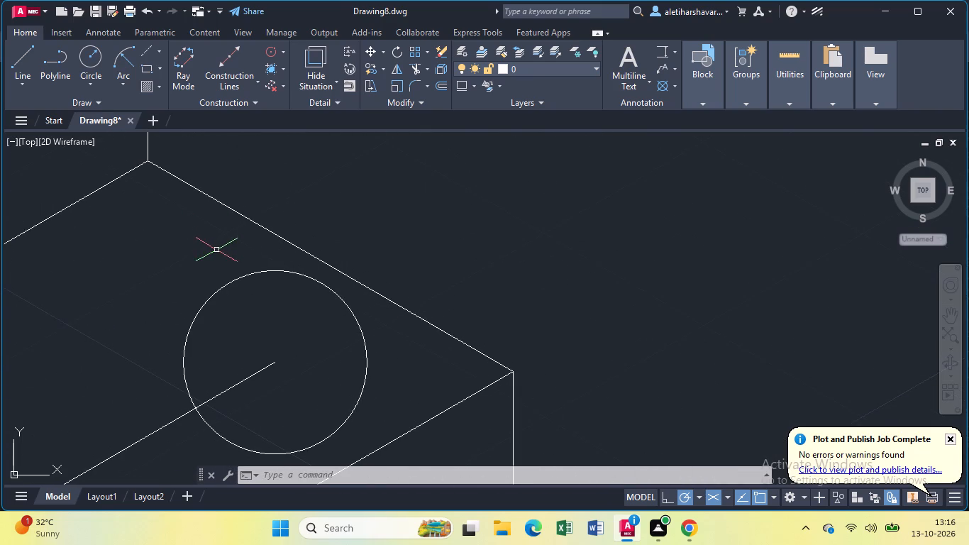
pyautogui.scroll(2, 212, 250)
pyautogui.scroll(-5, 203, 247)
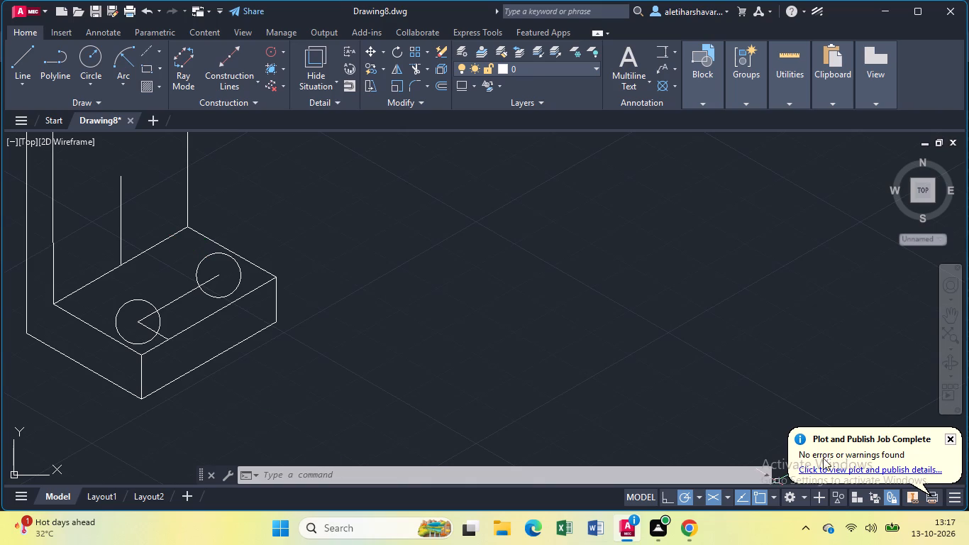
# Set the isometric drafting plane to isoplane Top.
pyautogui.click(724, 495)
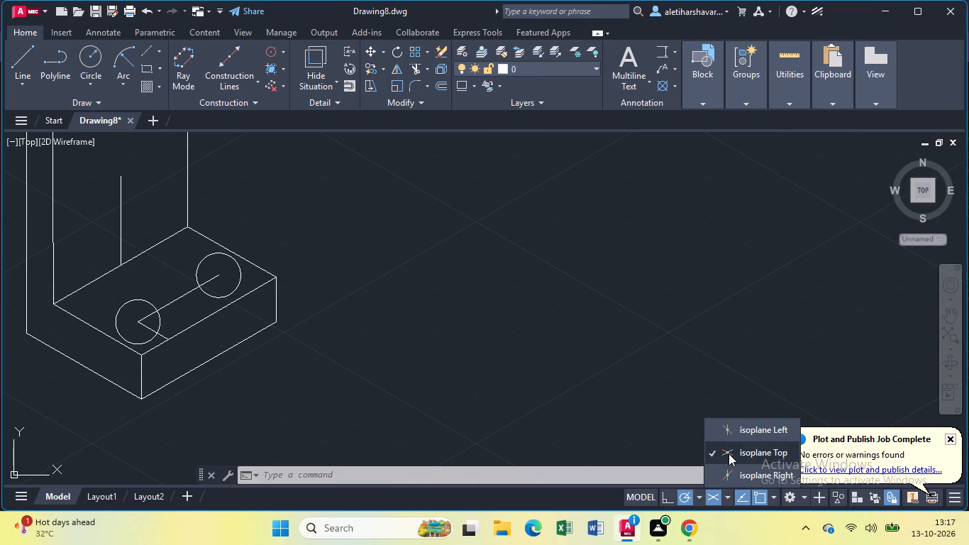
pyautogui.click(729, 453)
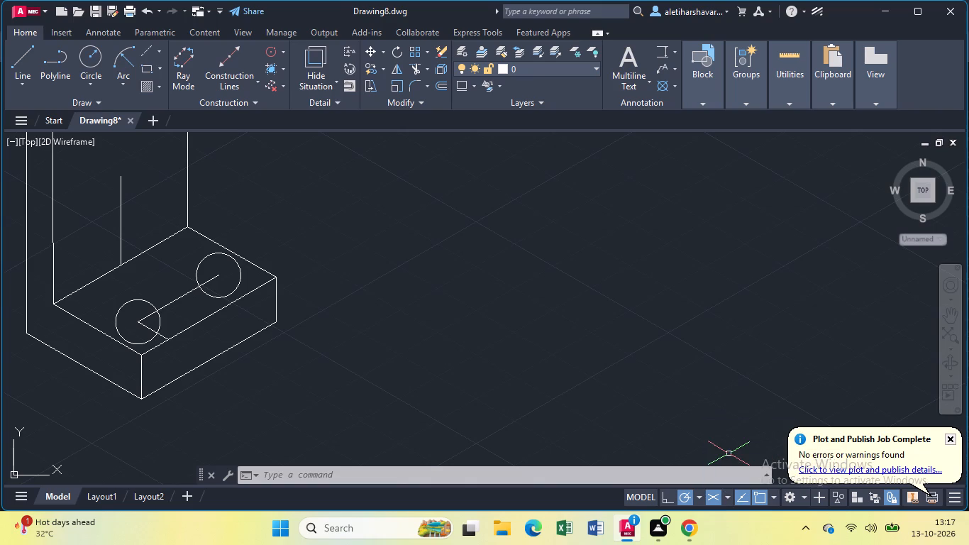
# Delete both radius-5 circles from the base's top face.
pyautogui.click(145, 299)
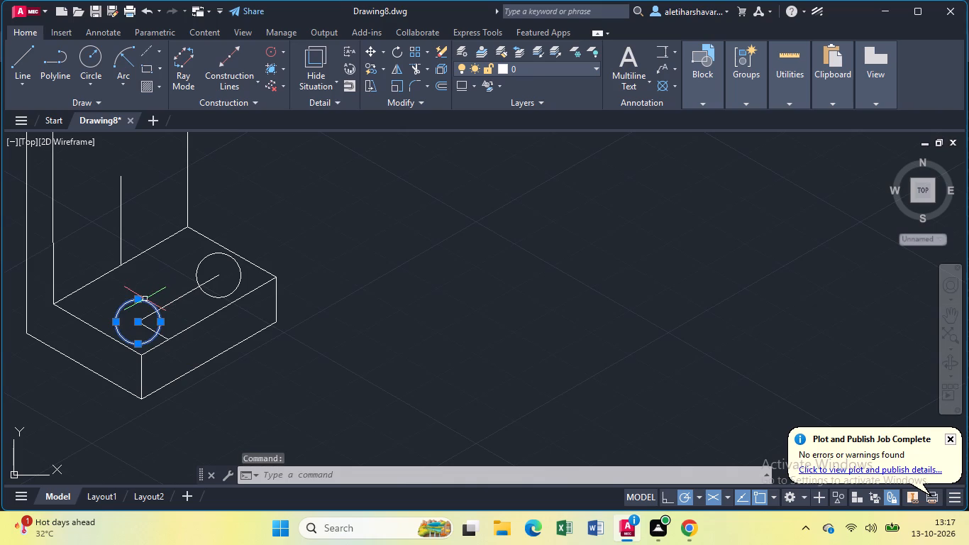
pyautogui.press('Delete')
pyautogui.click(198, 265)
pyautogui.press('Delete')
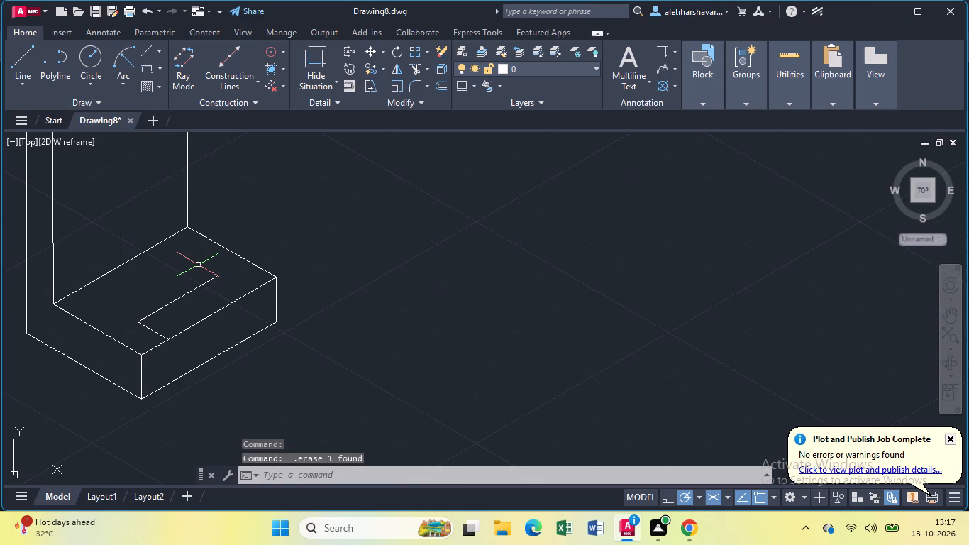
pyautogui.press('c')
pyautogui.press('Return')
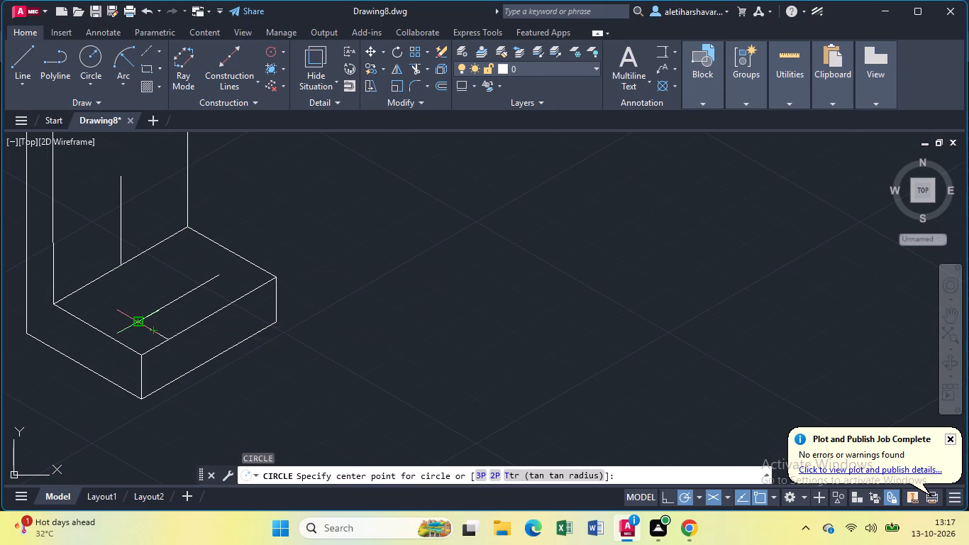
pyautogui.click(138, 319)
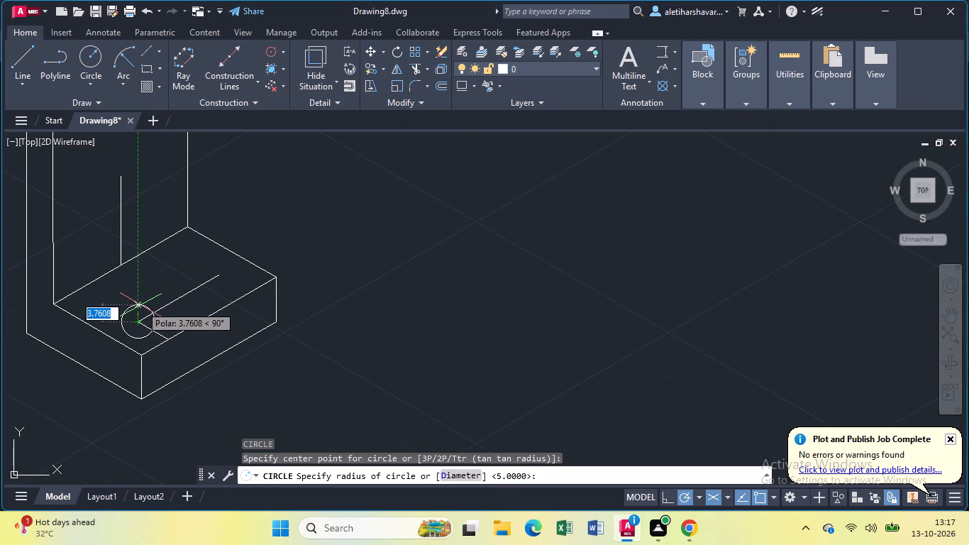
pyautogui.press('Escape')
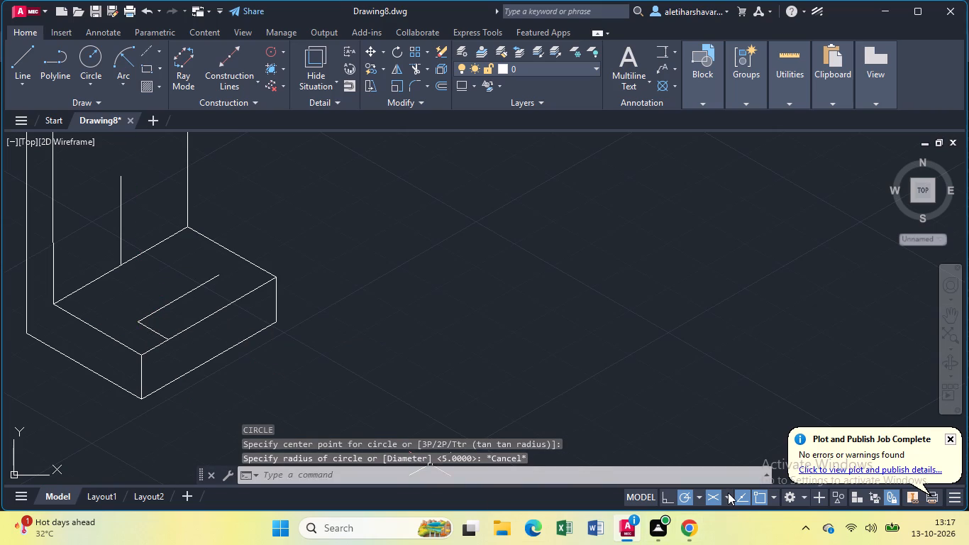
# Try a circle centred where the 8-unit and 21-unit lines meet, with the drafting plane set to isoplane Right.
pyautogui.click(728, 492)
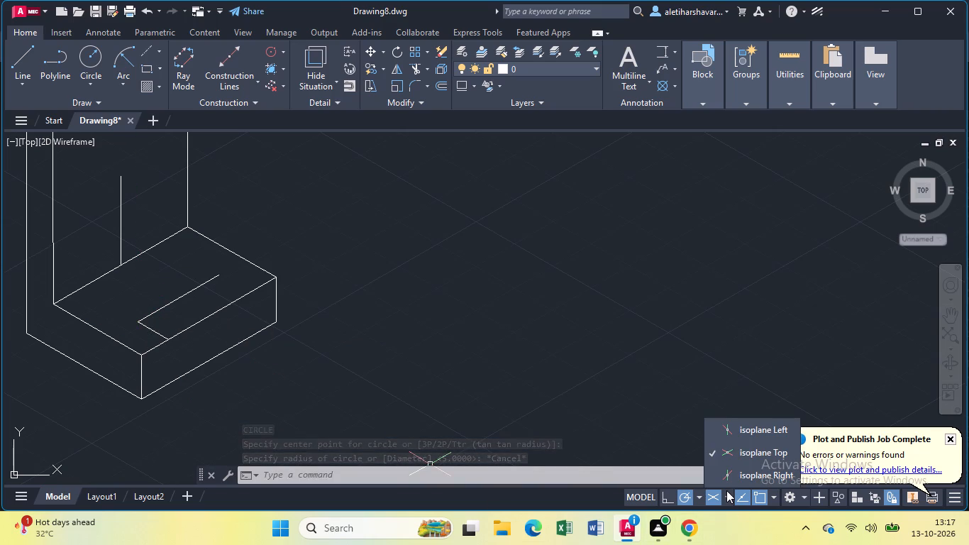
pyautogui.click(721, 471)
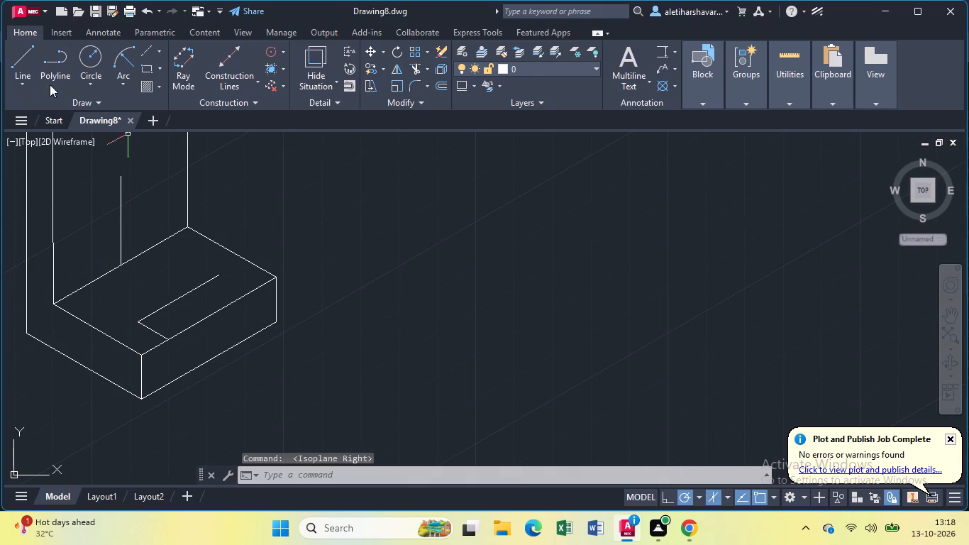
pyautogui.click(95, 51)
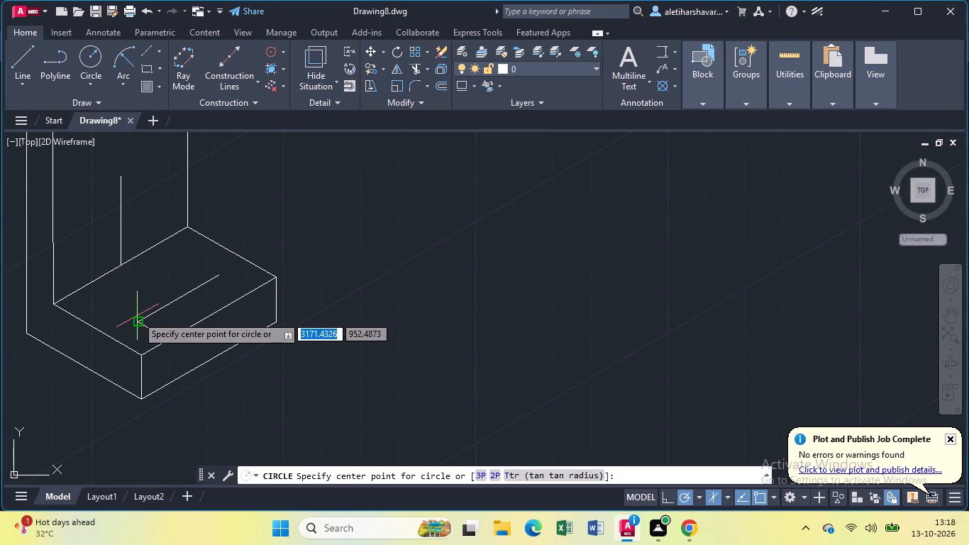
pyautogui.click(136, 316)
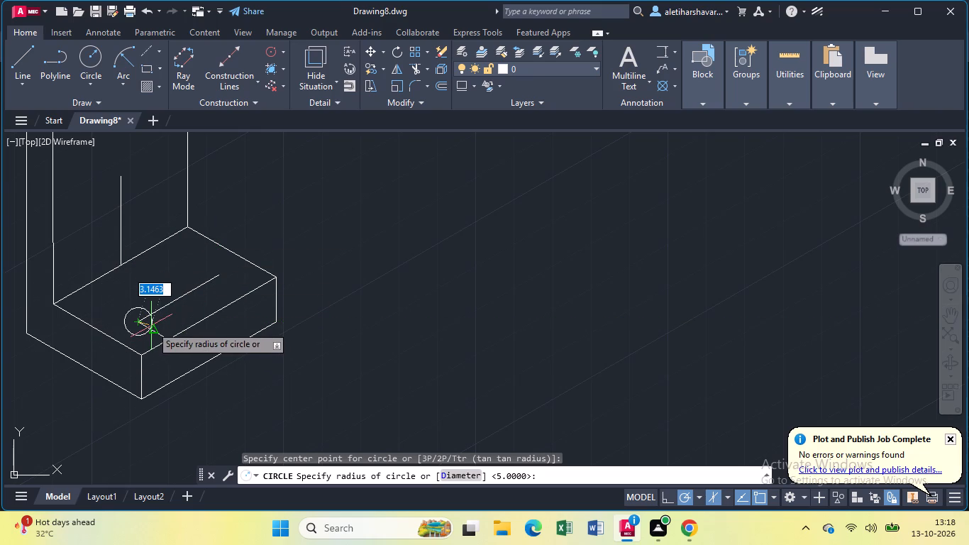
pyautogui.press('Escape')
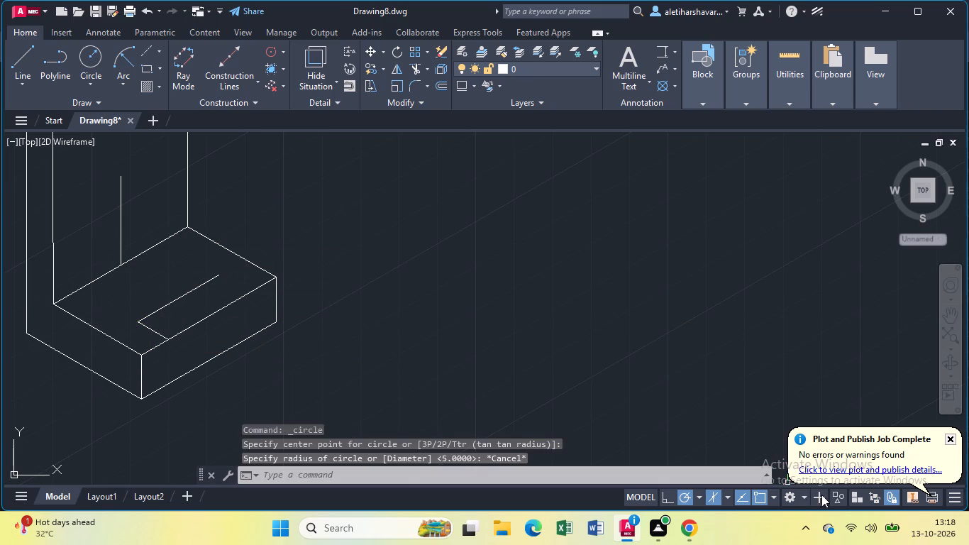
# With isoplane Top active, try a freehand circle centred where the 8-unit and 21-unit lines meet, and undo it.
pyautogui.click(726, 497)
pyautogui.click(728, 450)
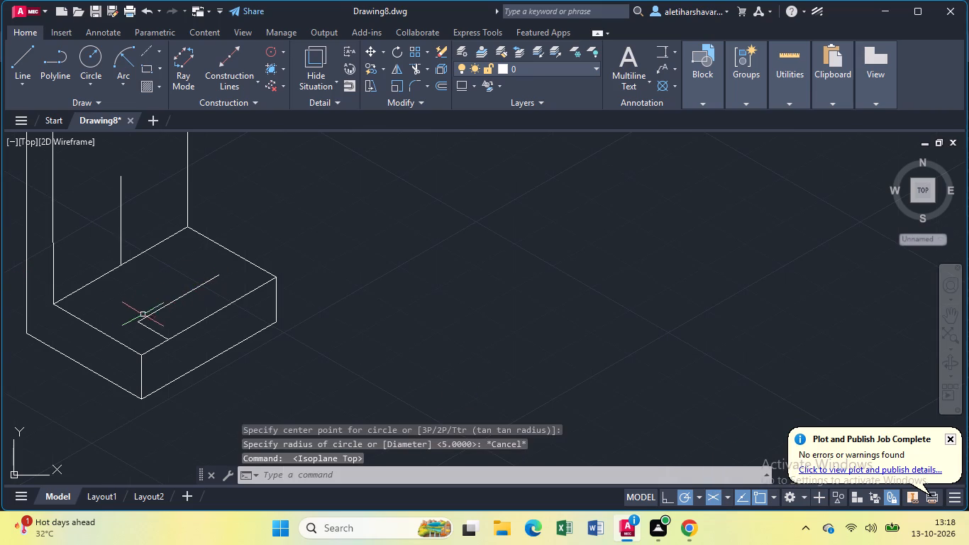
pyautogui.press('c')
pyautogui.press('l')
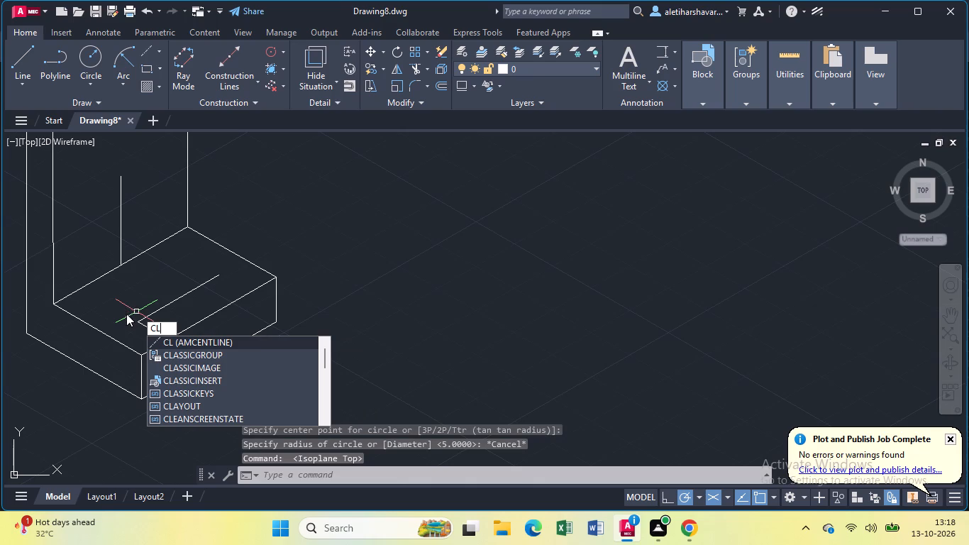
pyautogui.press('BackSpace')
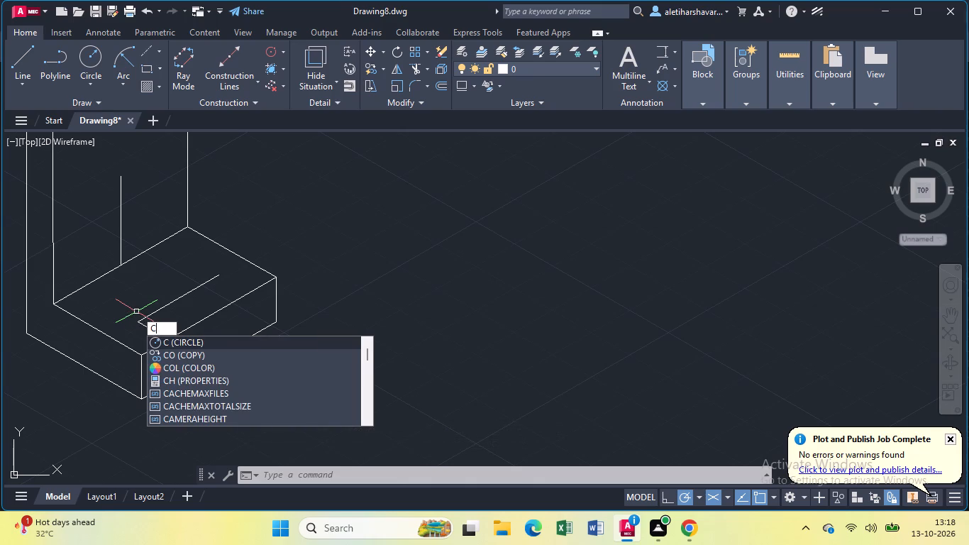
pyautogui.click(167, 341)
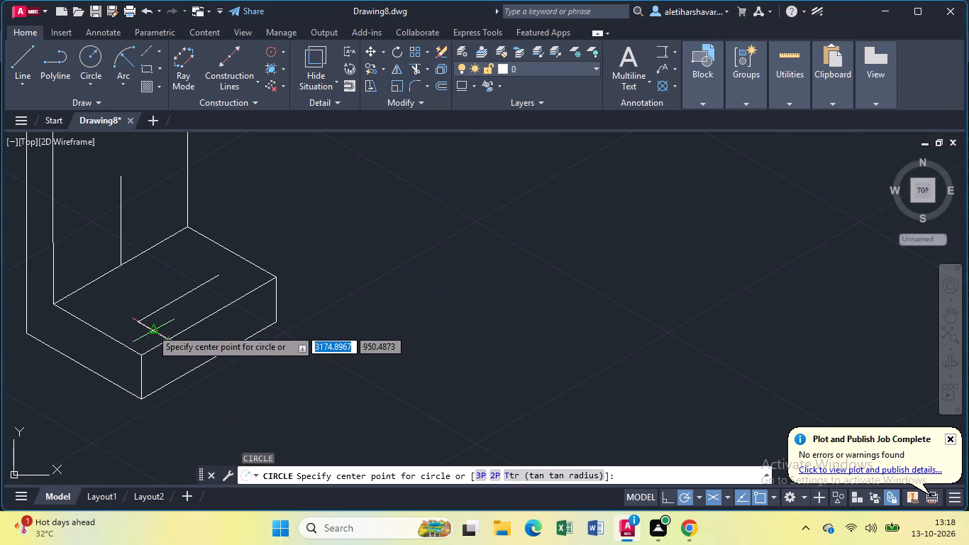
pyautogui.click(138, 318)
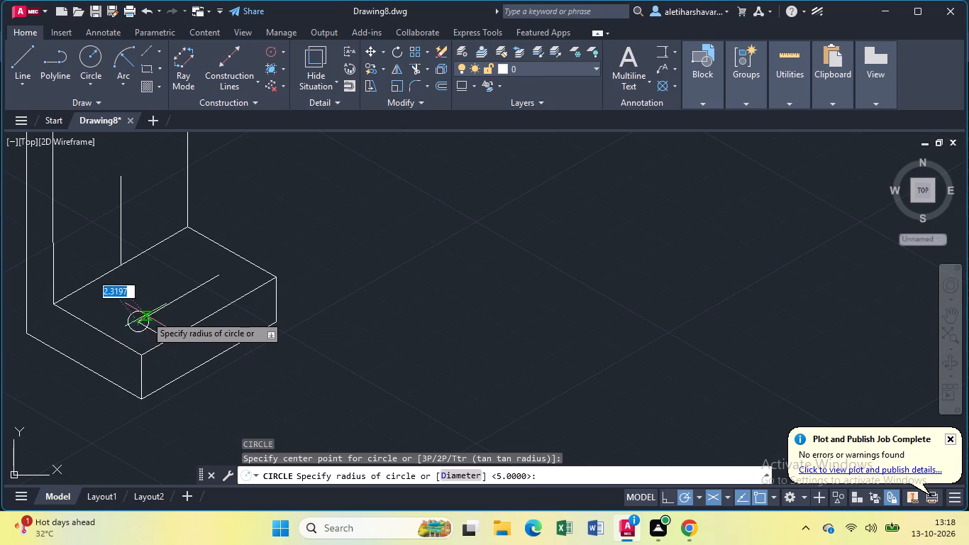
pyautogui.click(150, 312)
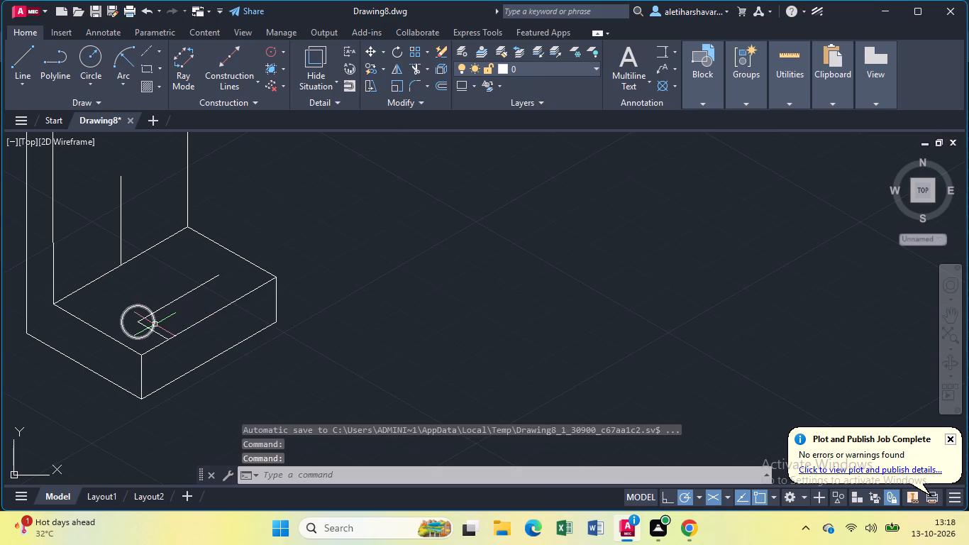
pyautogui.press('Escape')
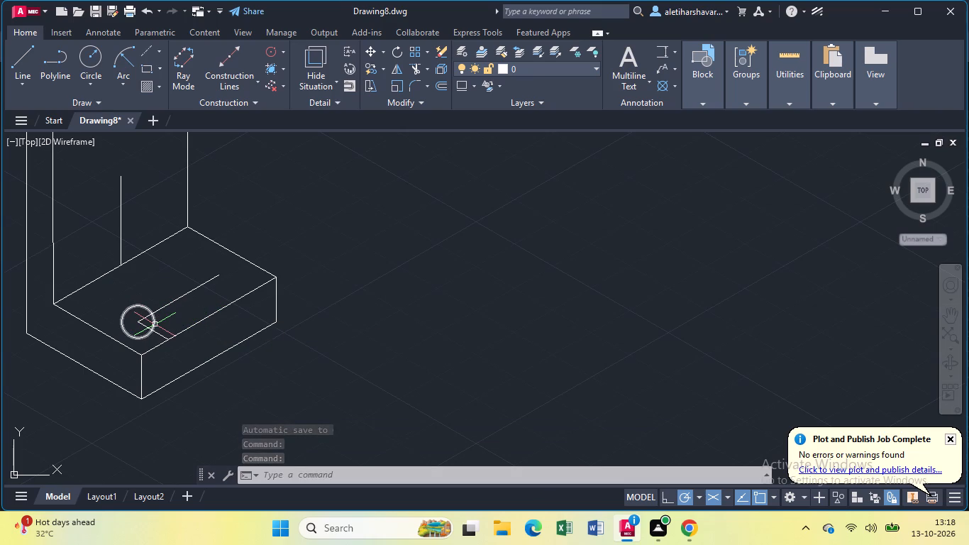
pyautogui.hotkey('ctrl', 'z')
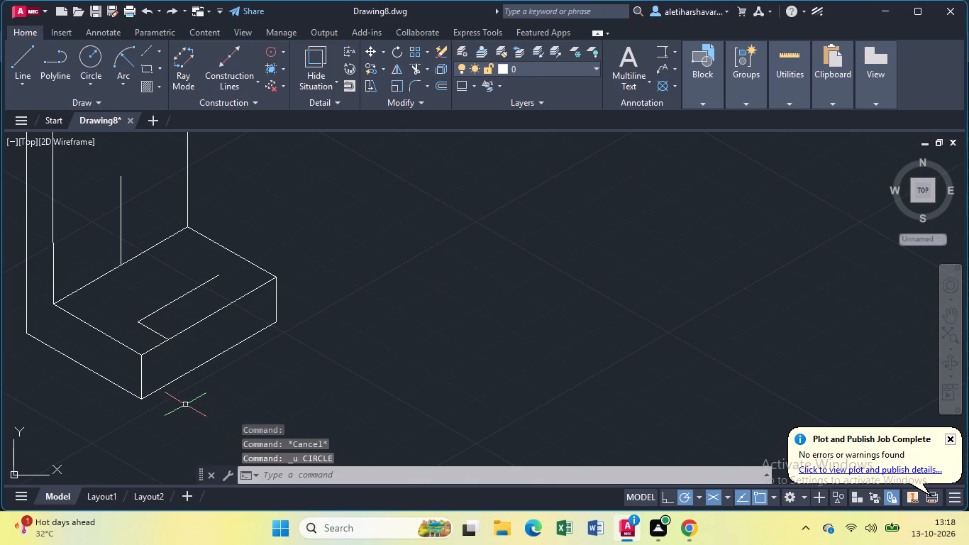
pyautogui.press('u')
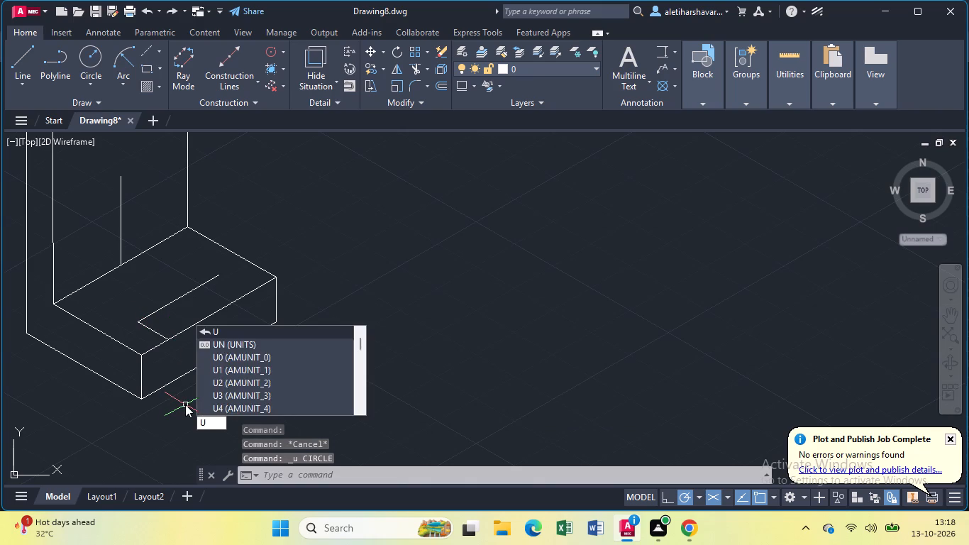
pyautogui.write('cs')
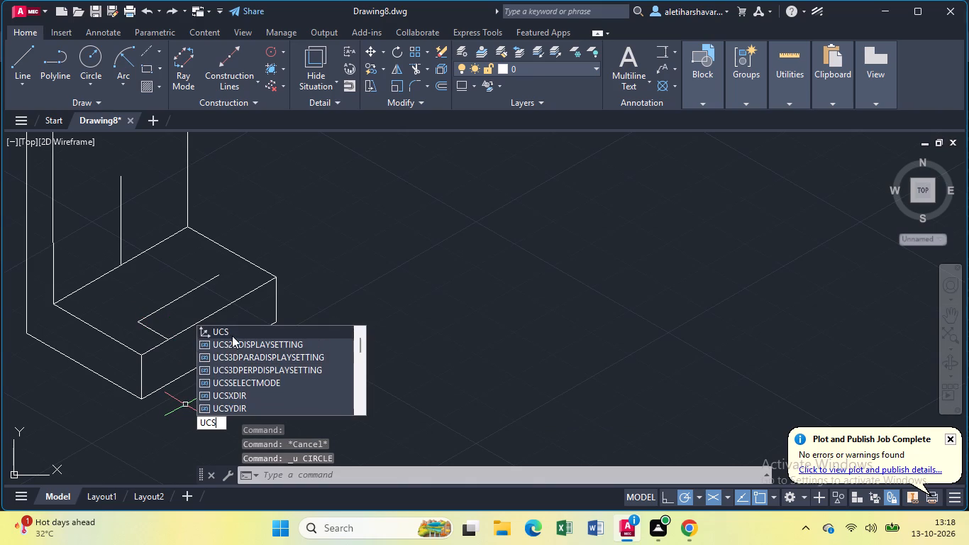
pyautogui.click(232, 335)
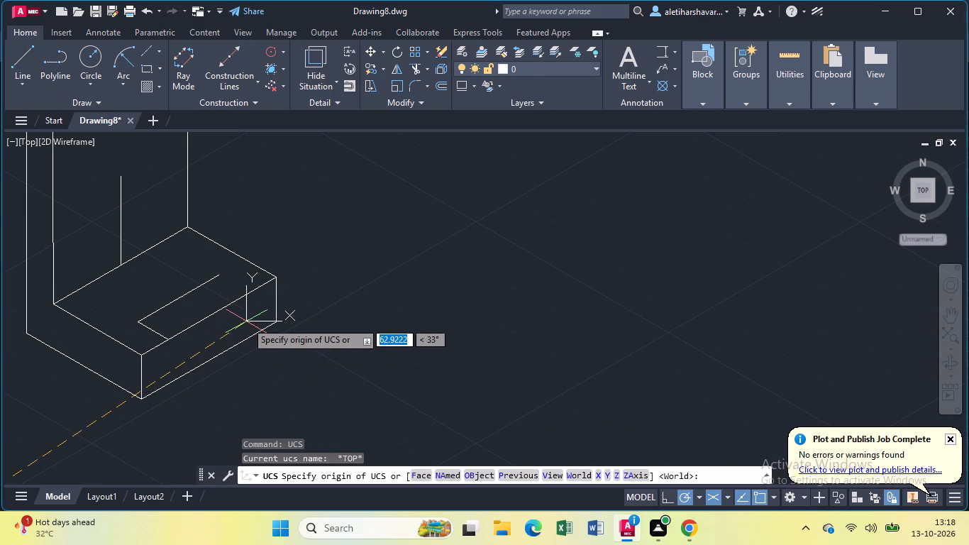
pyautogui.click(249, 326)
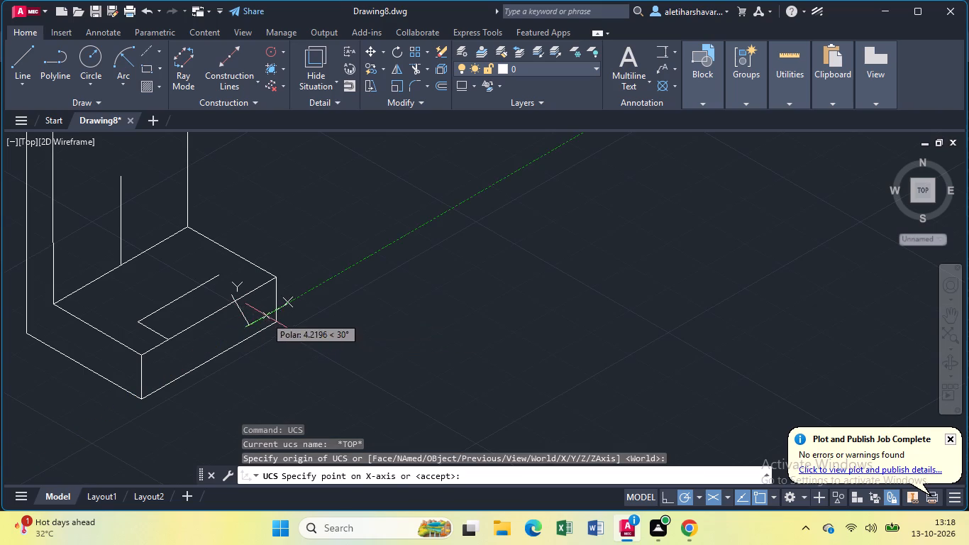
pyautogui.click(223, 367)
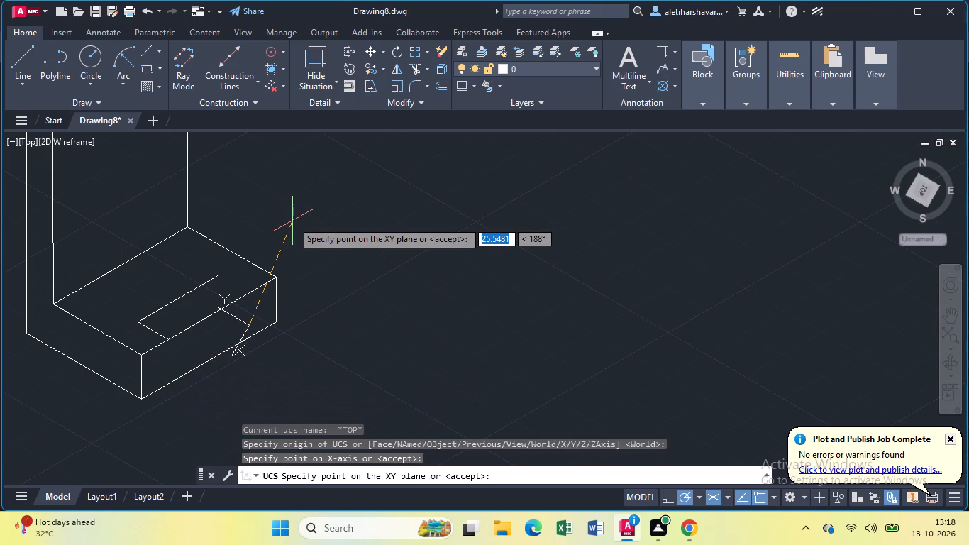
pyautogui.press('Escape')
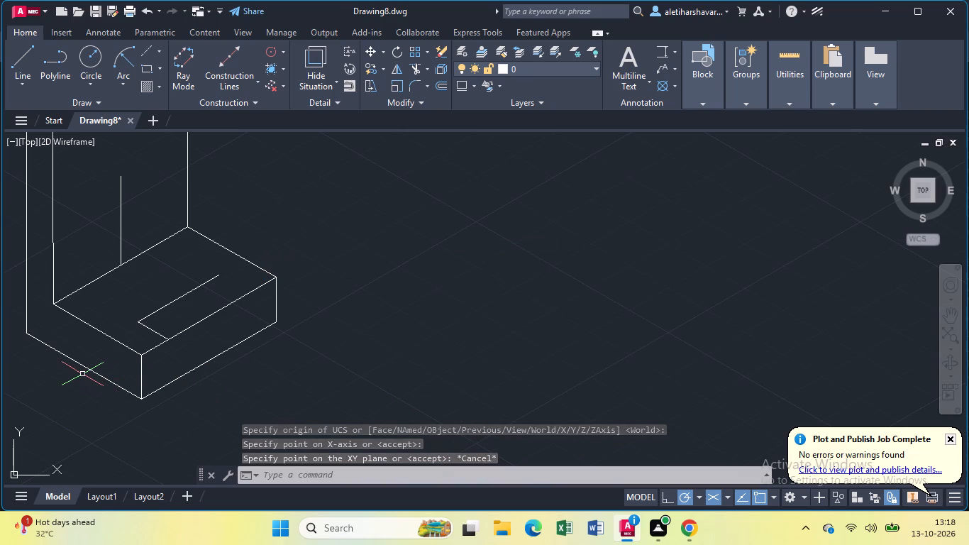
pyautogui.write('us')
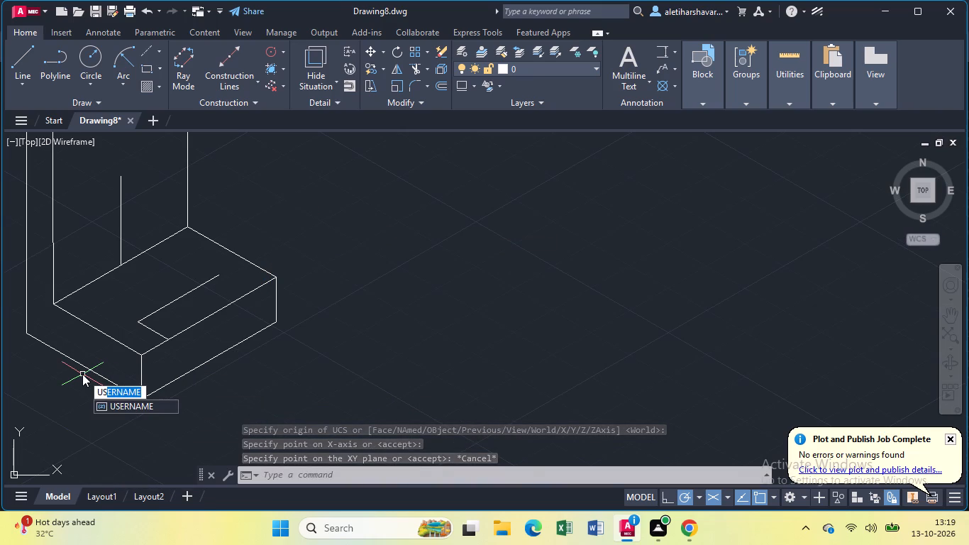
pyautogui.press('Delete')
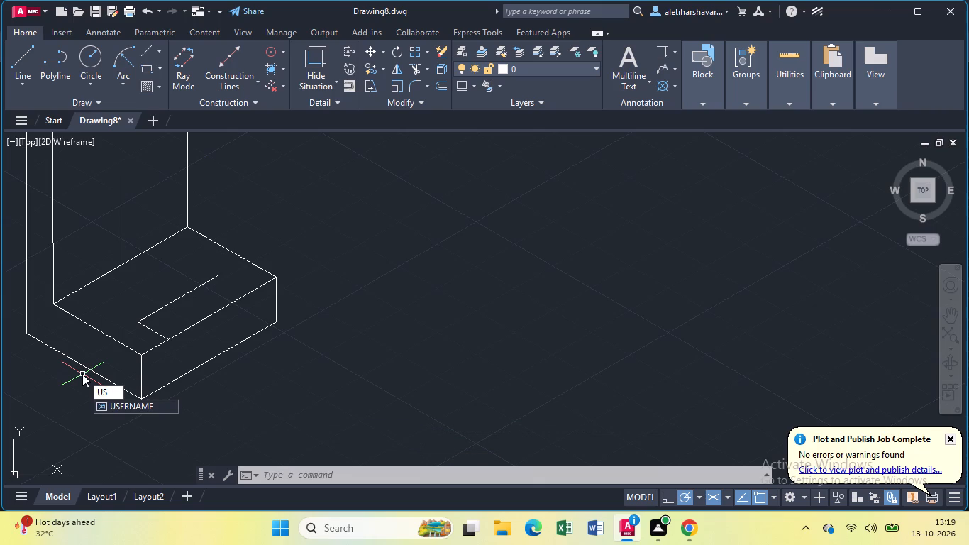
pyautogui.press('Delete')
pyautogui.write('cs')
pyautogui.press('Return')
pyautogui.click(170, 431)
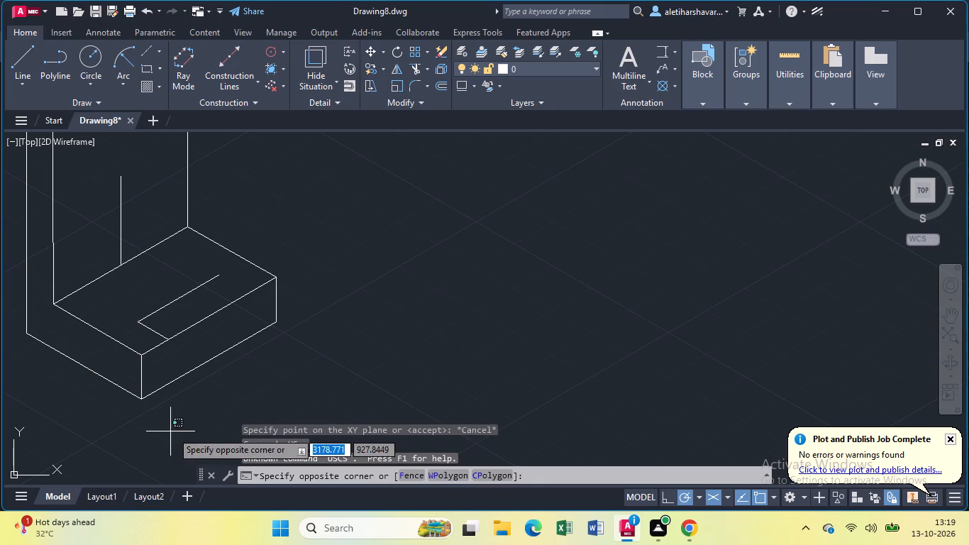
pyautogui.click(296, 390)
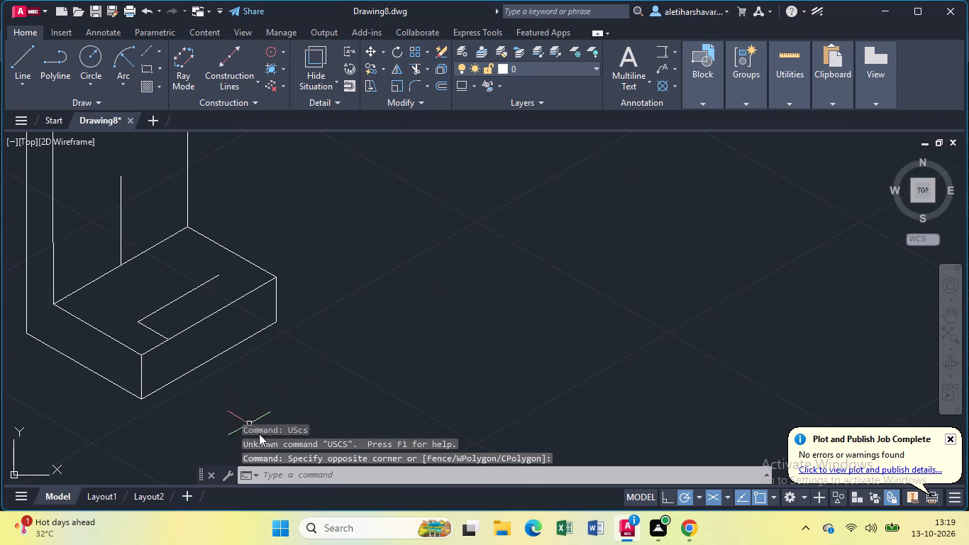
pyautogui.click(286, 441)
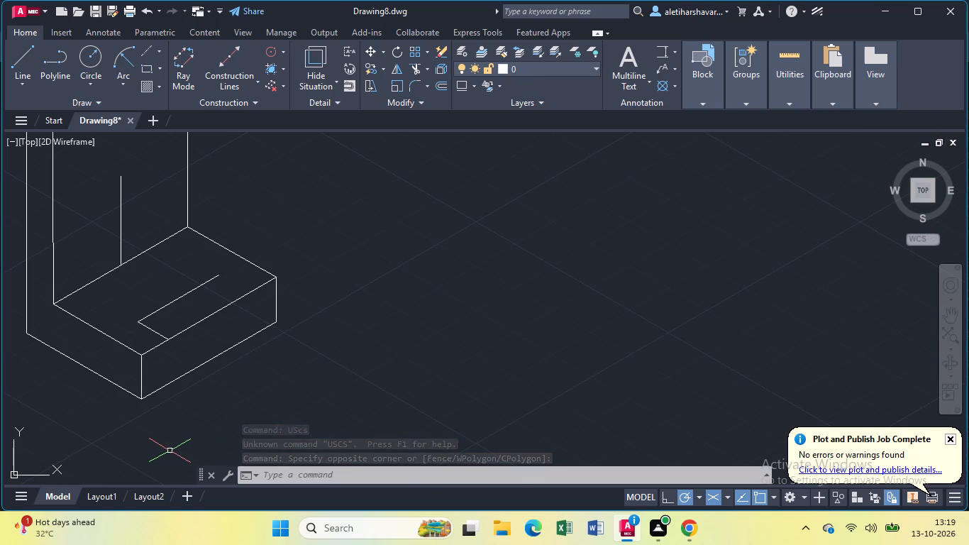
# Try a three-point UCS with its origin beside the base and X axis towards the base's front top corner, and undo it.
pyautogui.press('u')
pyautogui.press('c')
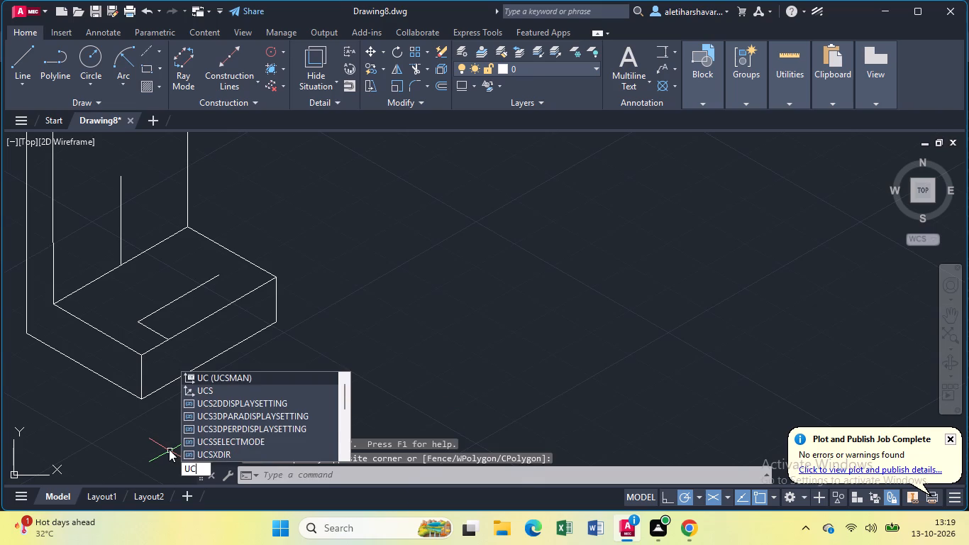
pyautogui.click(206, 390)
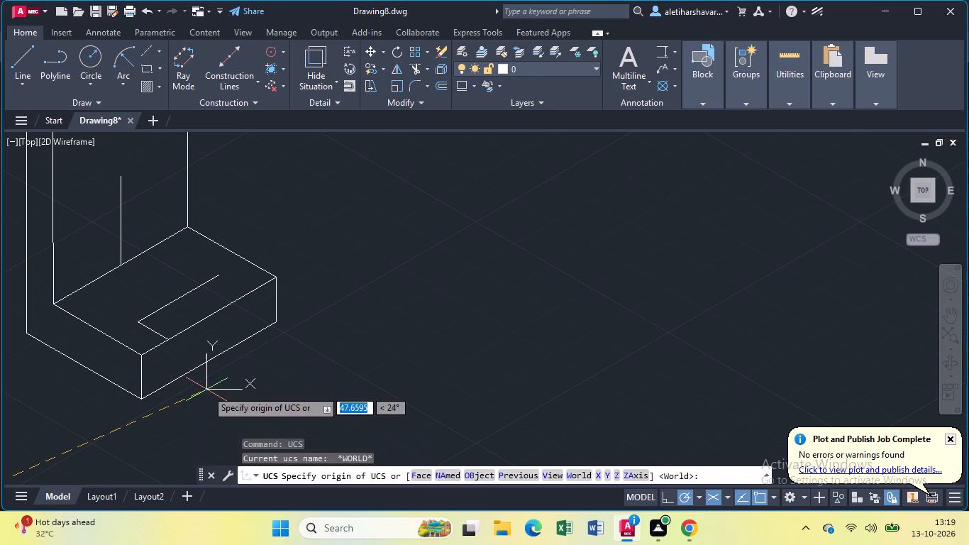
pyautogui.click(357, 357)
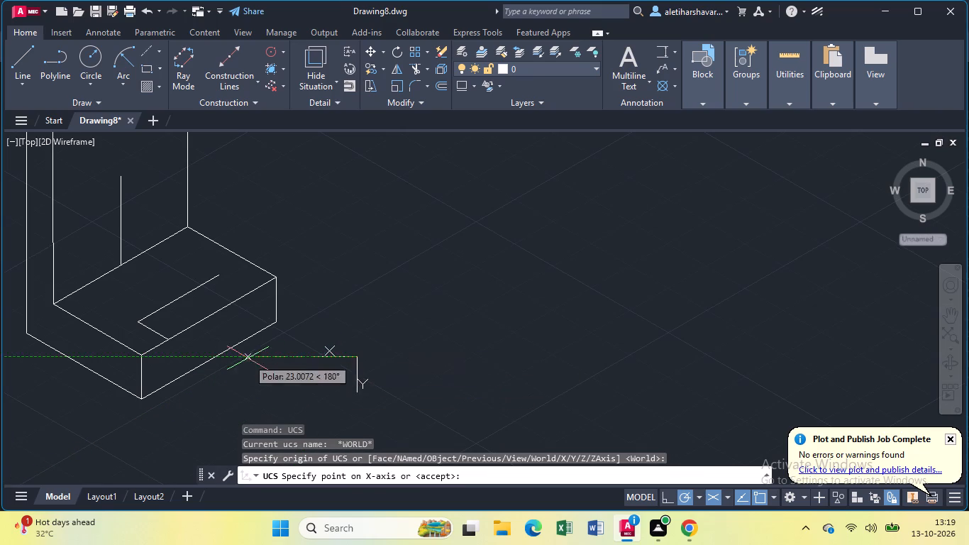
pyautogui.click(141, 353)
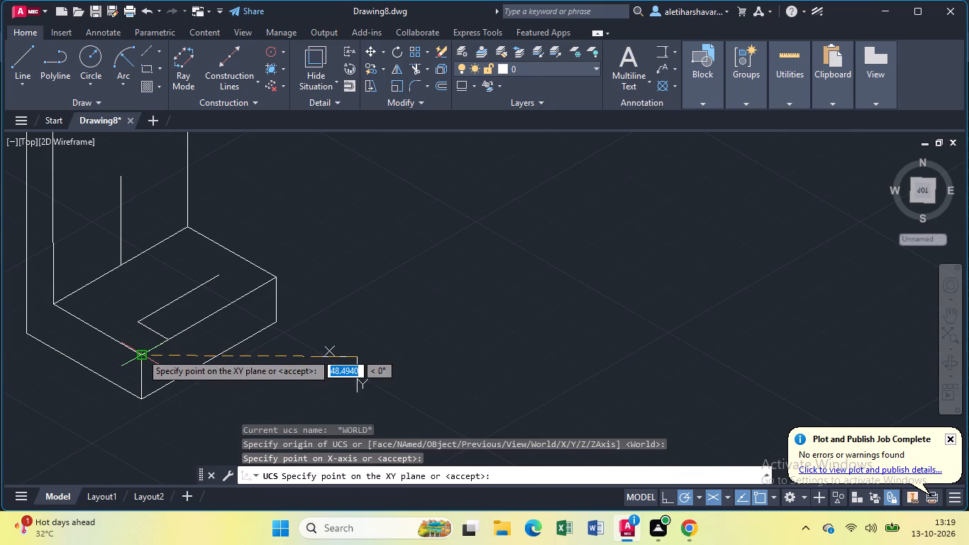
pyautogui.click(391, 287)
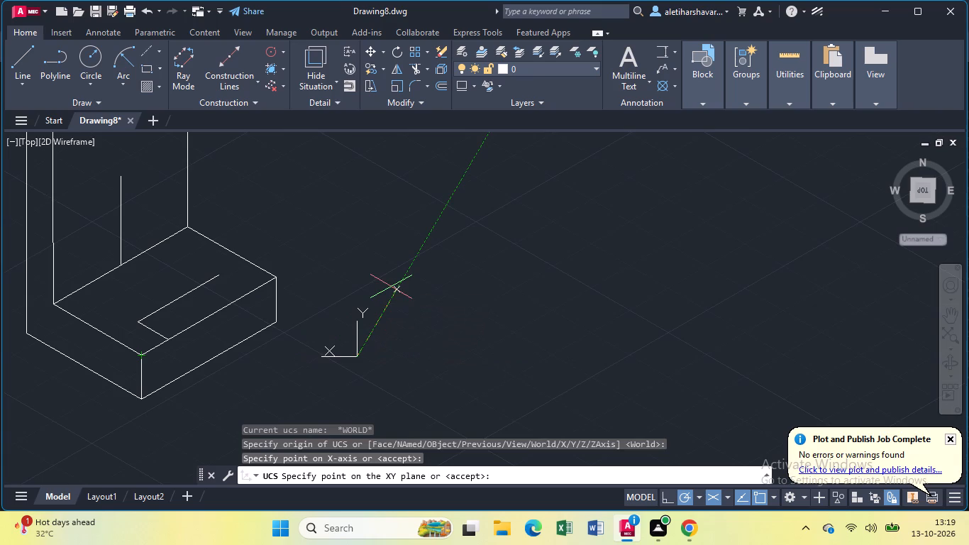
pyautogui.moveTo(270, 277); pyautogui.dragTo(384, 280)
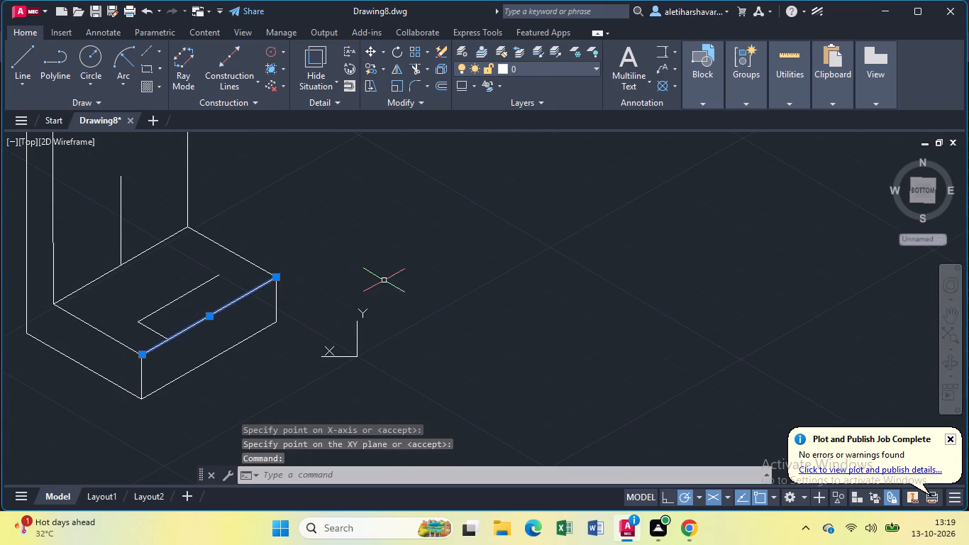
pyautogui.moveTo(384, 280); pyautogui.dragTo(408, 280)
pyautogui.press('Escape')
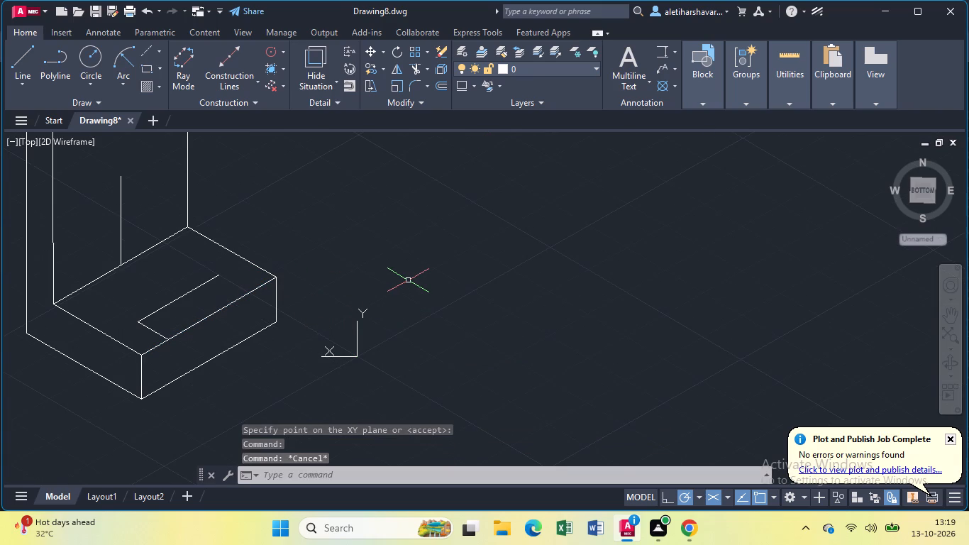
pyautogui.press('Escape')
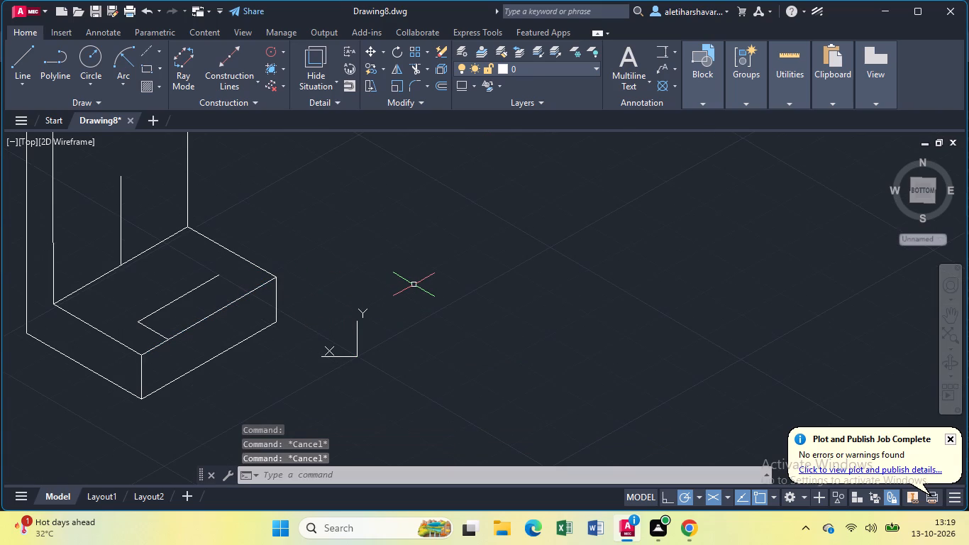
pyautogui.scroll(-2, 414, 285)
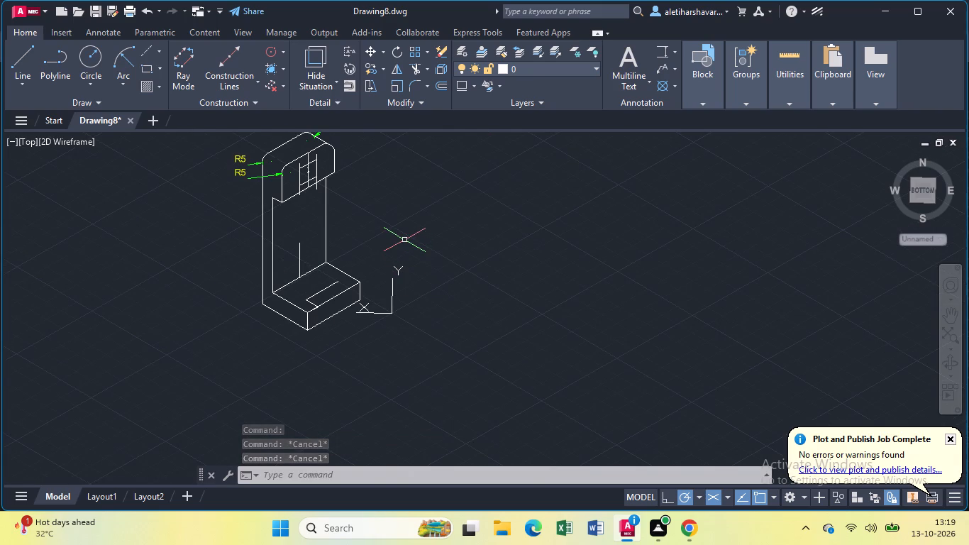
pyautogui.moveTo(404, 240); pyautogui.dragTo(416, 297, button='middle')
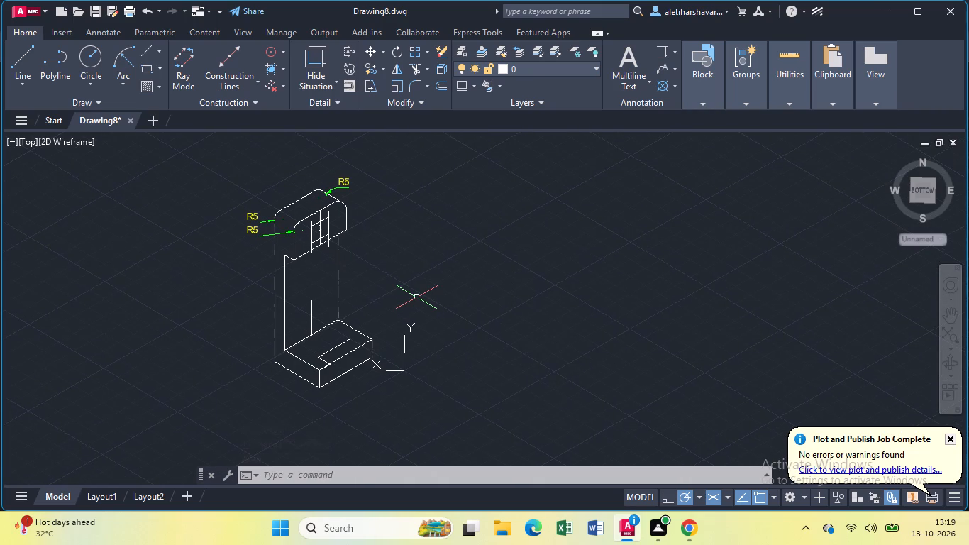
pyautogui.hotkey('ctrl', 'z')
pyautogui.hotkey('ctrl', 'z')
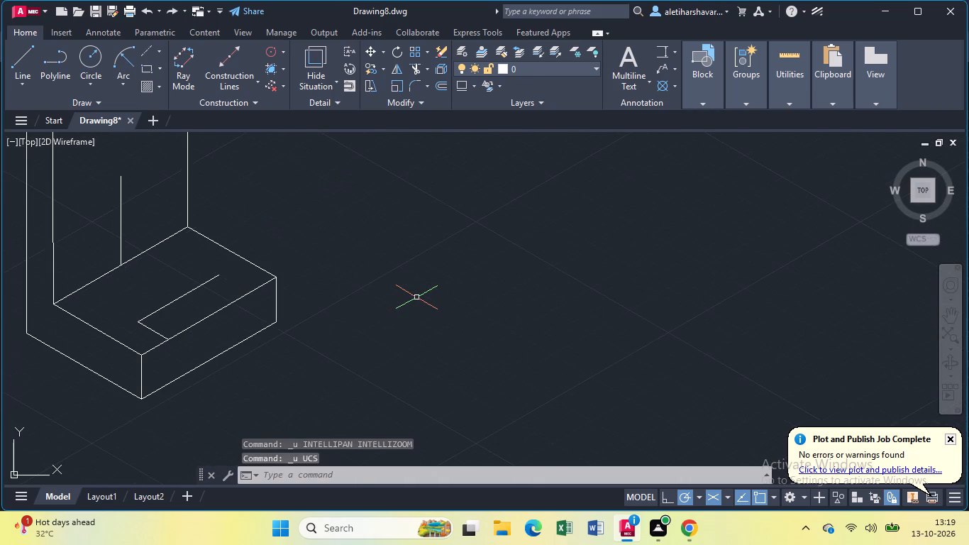
# Trim away the slot's two cross lines and the upper portions of both vertical side lines on the upper block's front face.
pyautogui.moveTo(340, 255); pyautogui.dragTo(362, 277)
pyautogui.moveTo(340, 255); pyautogui.dragTo(362, 277, button='right')
pyautogui.middleClick(362, 277)
pyautogui.moveTo(366, 281); pyautogui.dragTo(400, 297)
pyautogui.moveTo(372, 285); pyautogui.dragTo(400, 297, button='right')
pyautogui.moveTo(400, 297); pyautogui.dragTo(511, 341, button='middle')
pyautogui.scroll(-3, 454, 304)
pyautogui.scroll(1, 451, 286)
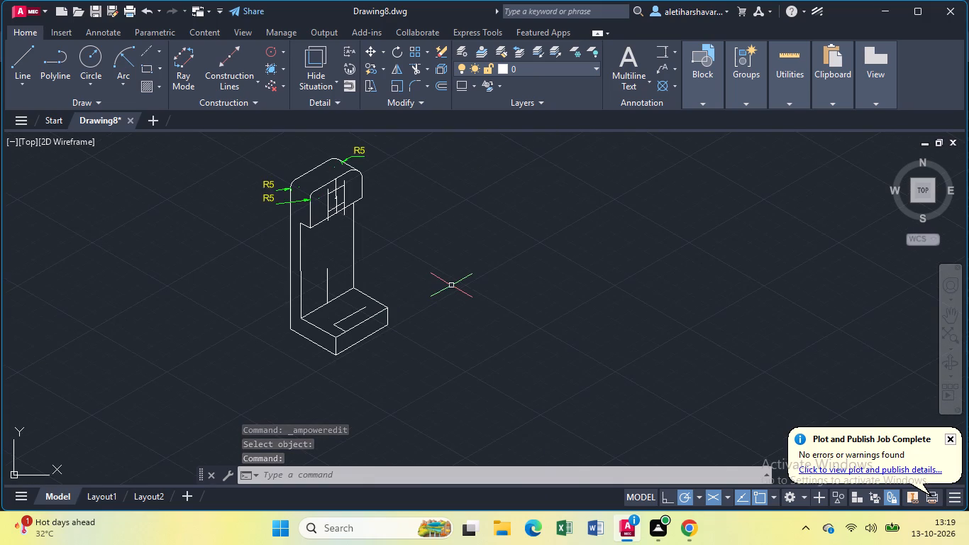
pyautogui.press('Escape')
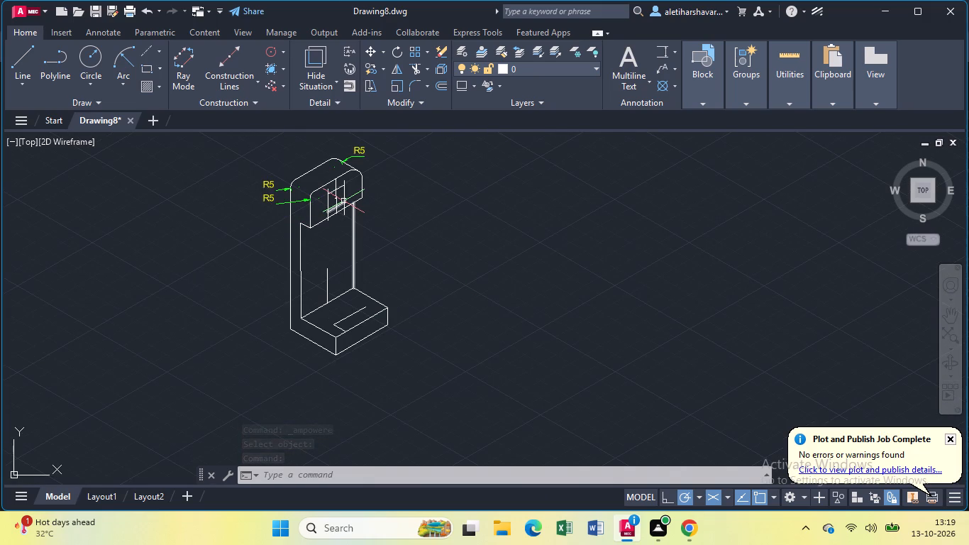
pyautogui.write('tr')
pyautogui.press('Return')
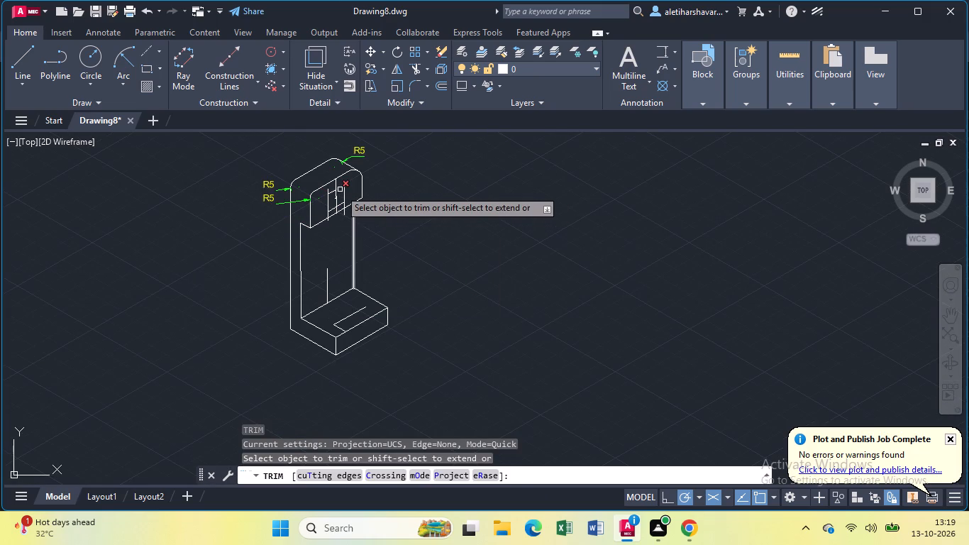
pyautogui.click(340, 189)
pyautogui.click(331, 192)
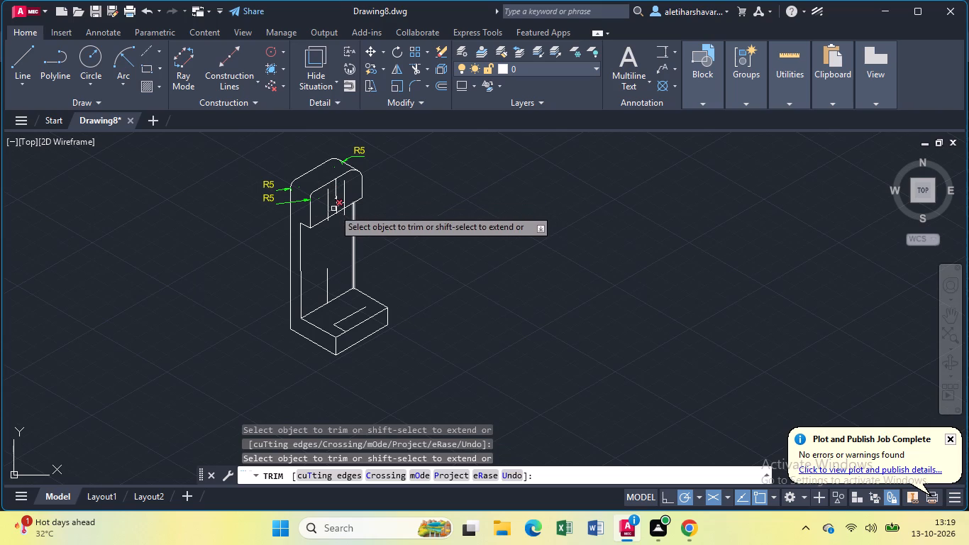
pyautogui.click(333, 209)
pyautogui.click(326, 207)
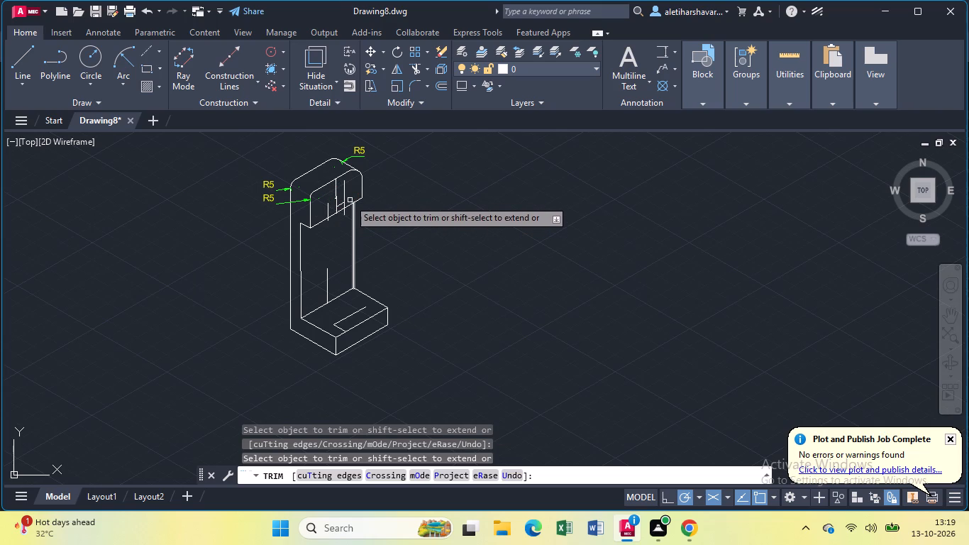
pyautogui.click(345, 193)
pyautogui.click(343, 202)
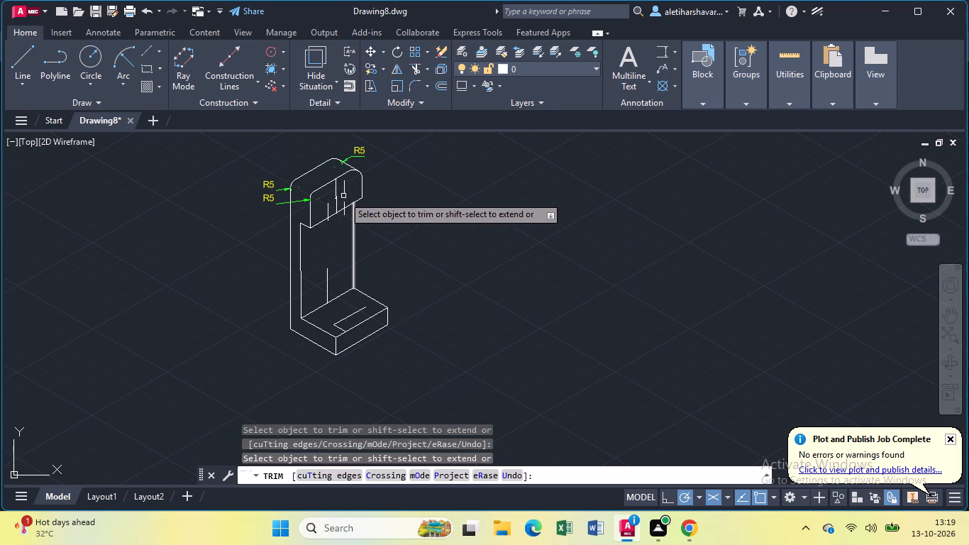
pyautogui.click(343, 189)
pyautogui.click(345, 184)
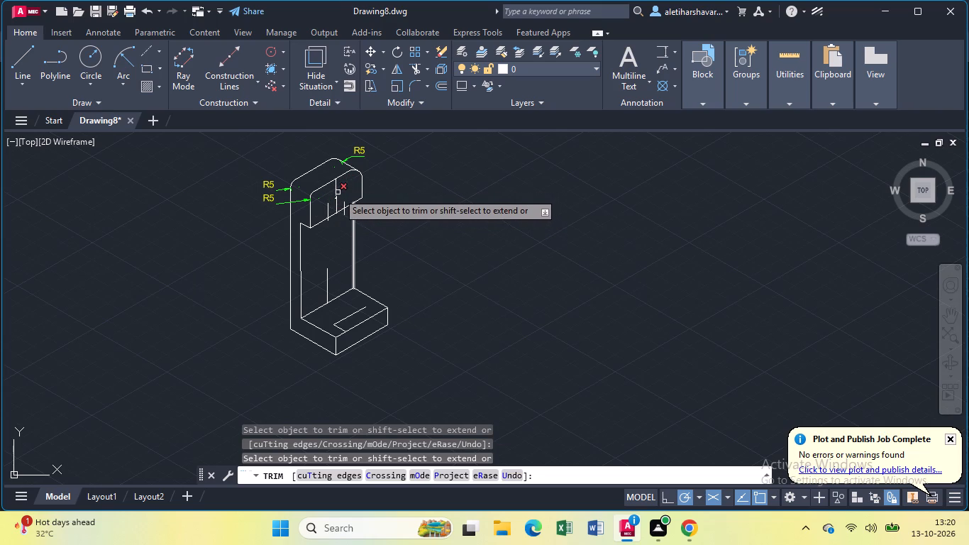
# Trim away the vertical centre line, its small leftover, and the remaining side-line pieces inside the upper block's front face.
pyautogui.click(338, 192)
pyautogui.click(336, 191)
pyautogui.click(336, 203)
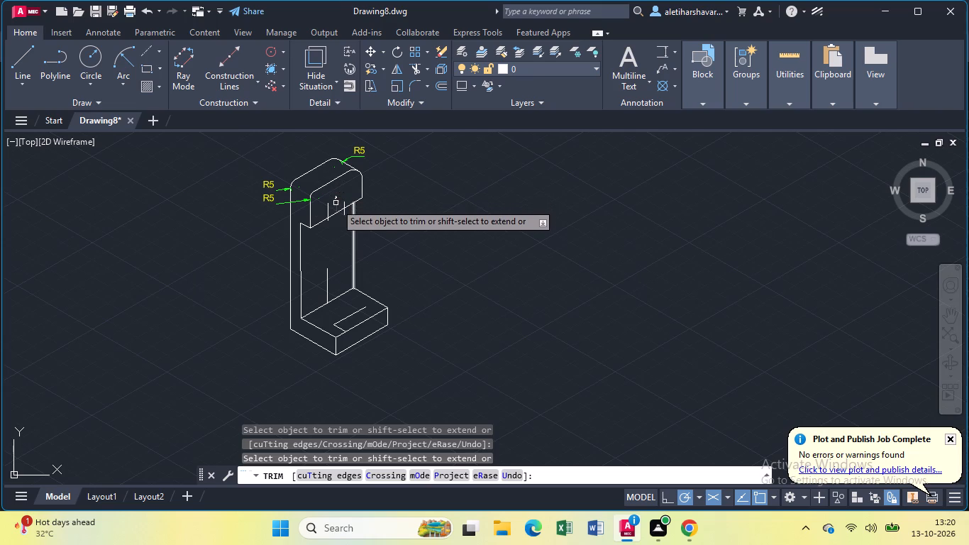
pyautogui.click(336, 197)
pyautogui.click(326, 209)
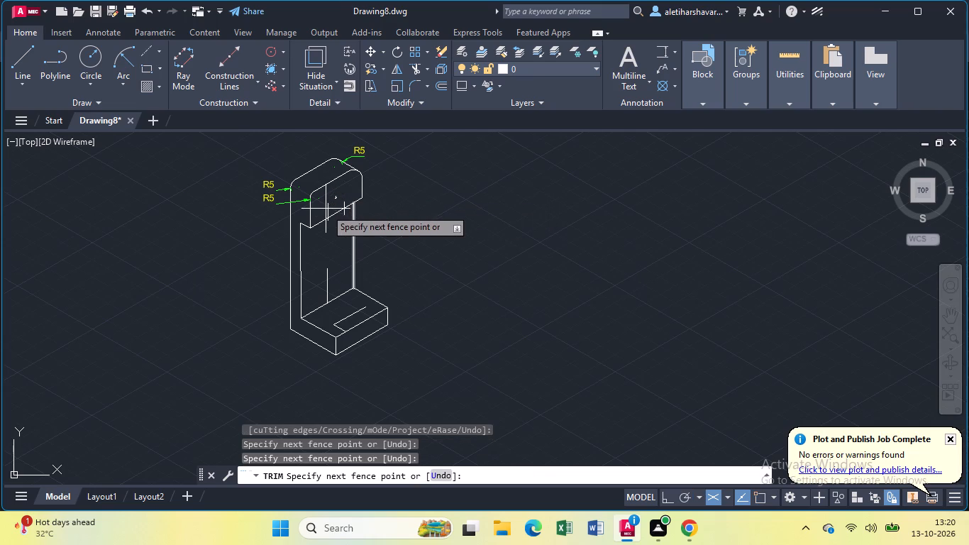
pyautogui.click(351, 199)
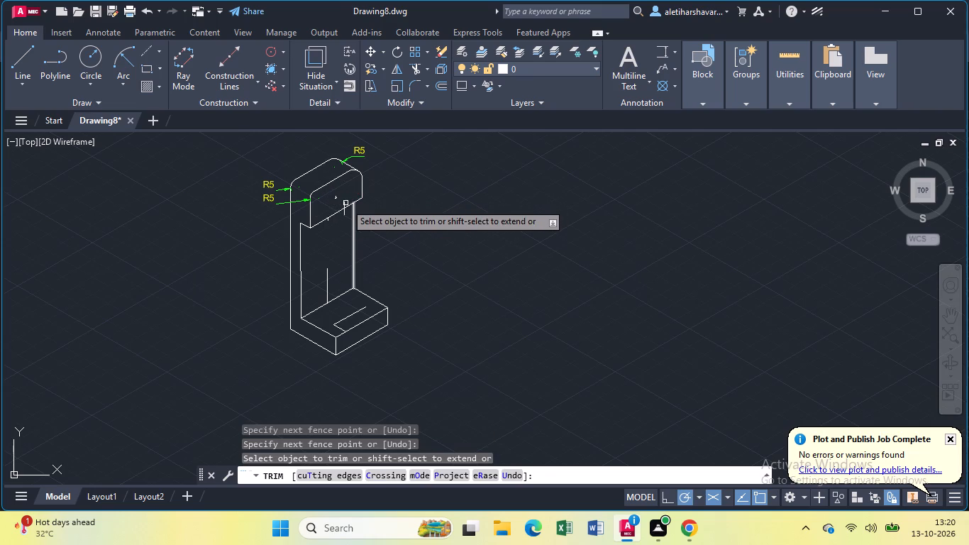
pyautogui.click(345, 203)
pyautogui.click(336, 197)
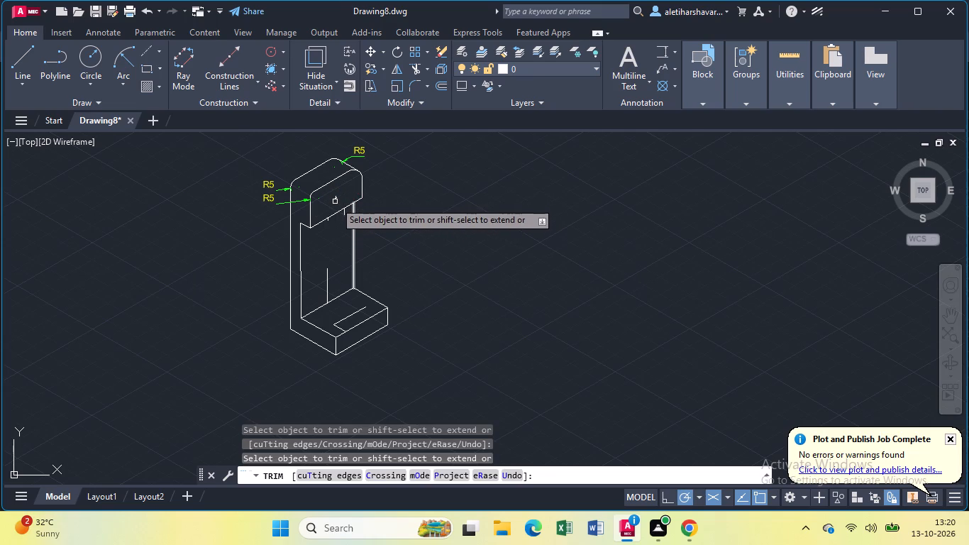
pyautogui.click(335, 202)
pyautogui.click(337, 194)
pyautogui.moveTo(338, 192); pyautogui.dragTo(337, 197)
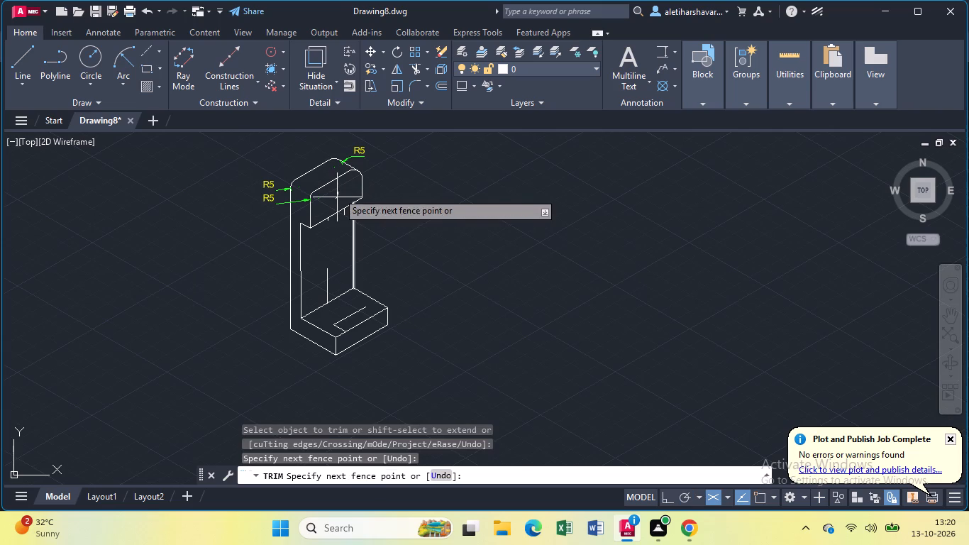
pyautogui.moveTo(337, 197); pyautogui.dragTo(336, 204)
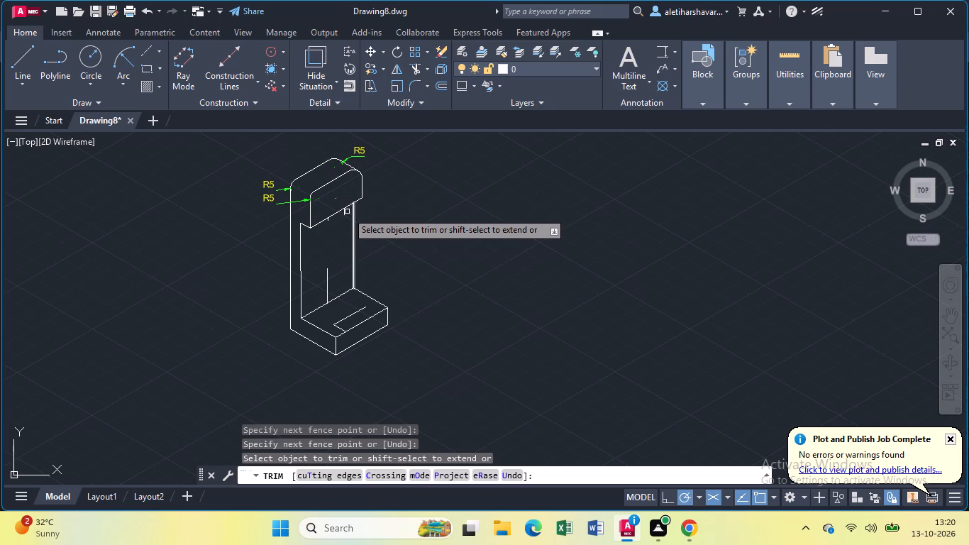
# Trim off the two short line ends protruding below the lower front edge of the upper block.
pyautogui.click(347, 211)
pyautogui.click(344, 214)
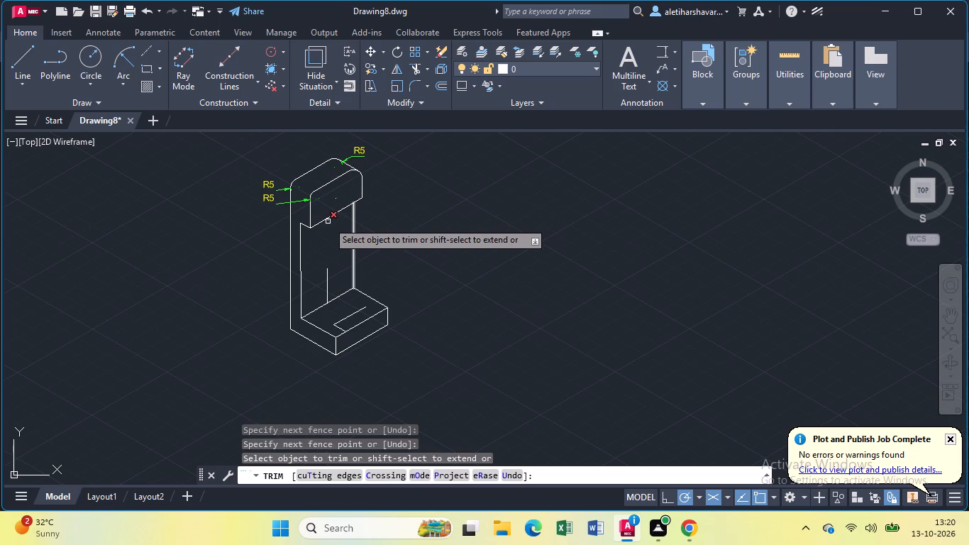
pyautogui.click(328, 221)
pyautogui.scroll(2, 326, 228)
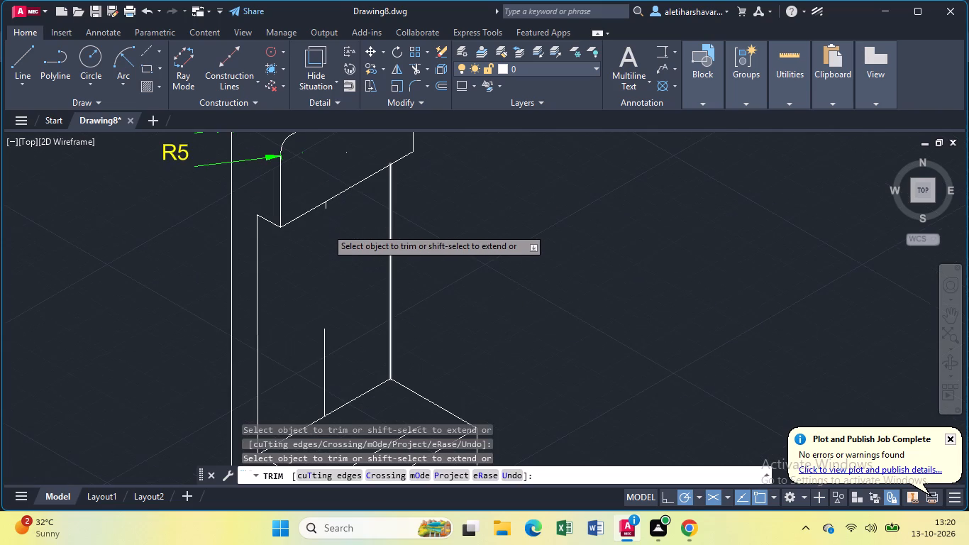
pyautogui.click(326, 209)
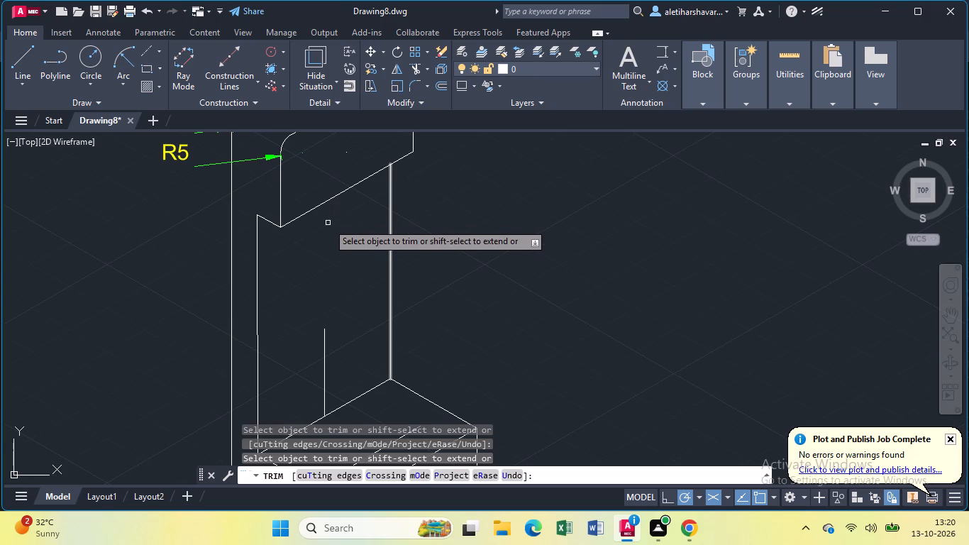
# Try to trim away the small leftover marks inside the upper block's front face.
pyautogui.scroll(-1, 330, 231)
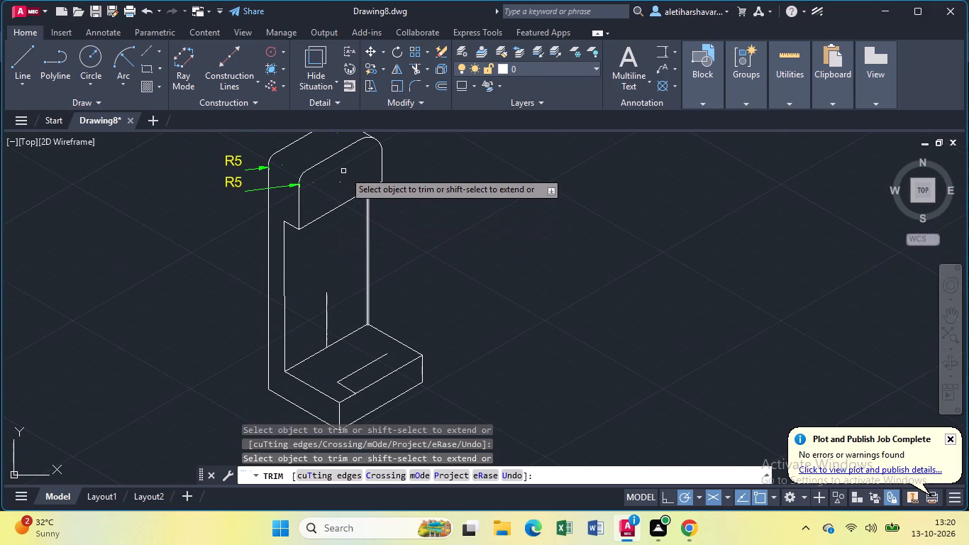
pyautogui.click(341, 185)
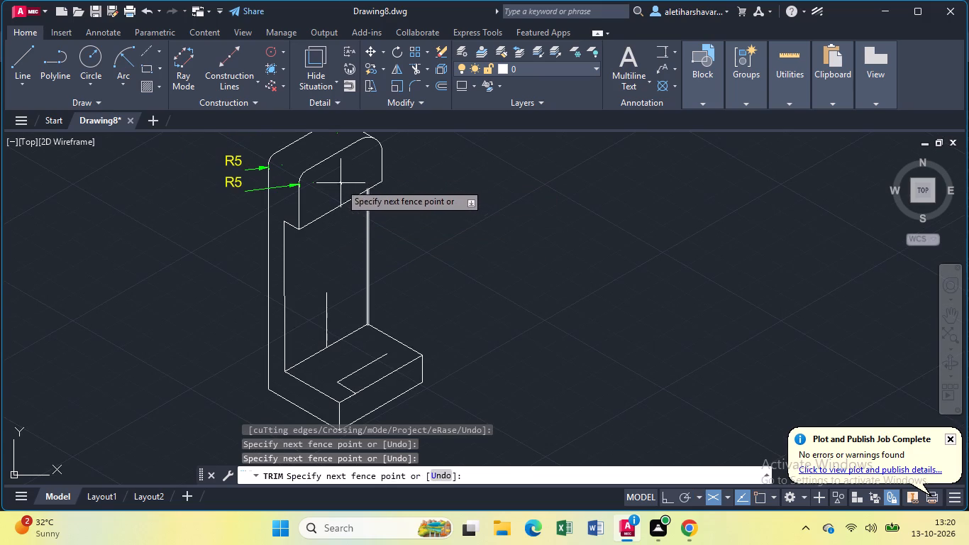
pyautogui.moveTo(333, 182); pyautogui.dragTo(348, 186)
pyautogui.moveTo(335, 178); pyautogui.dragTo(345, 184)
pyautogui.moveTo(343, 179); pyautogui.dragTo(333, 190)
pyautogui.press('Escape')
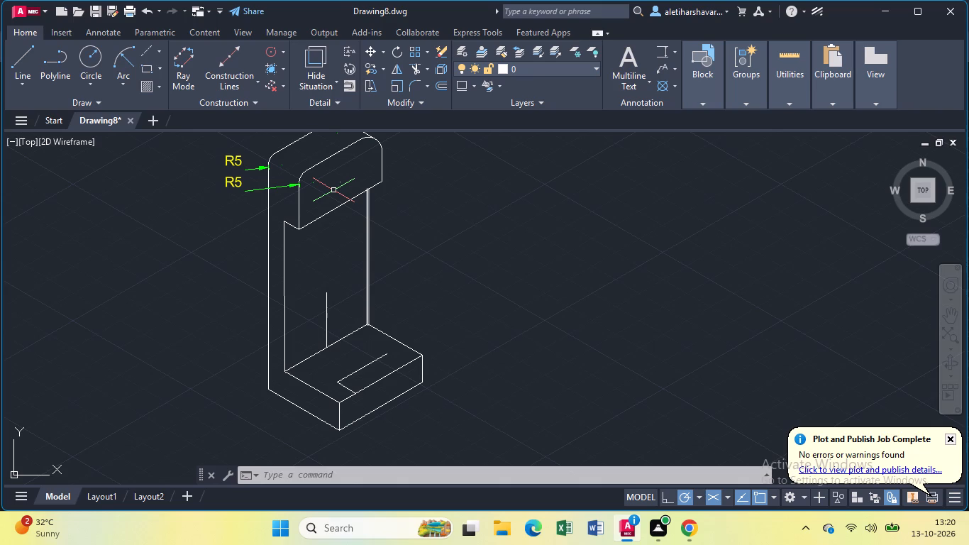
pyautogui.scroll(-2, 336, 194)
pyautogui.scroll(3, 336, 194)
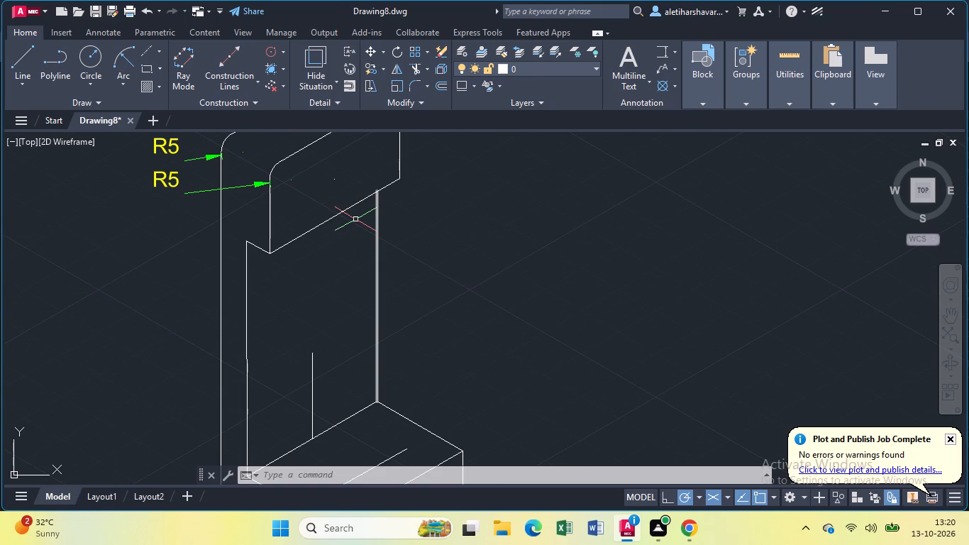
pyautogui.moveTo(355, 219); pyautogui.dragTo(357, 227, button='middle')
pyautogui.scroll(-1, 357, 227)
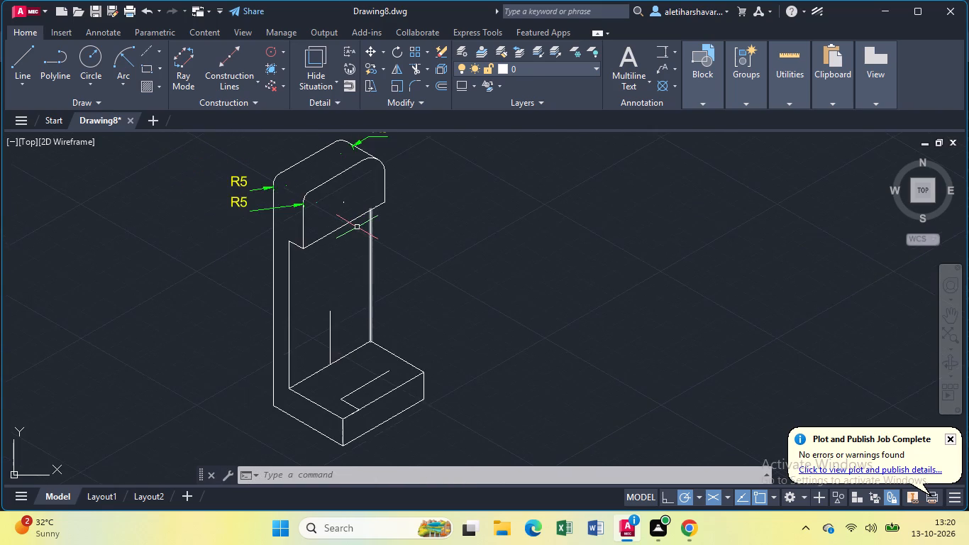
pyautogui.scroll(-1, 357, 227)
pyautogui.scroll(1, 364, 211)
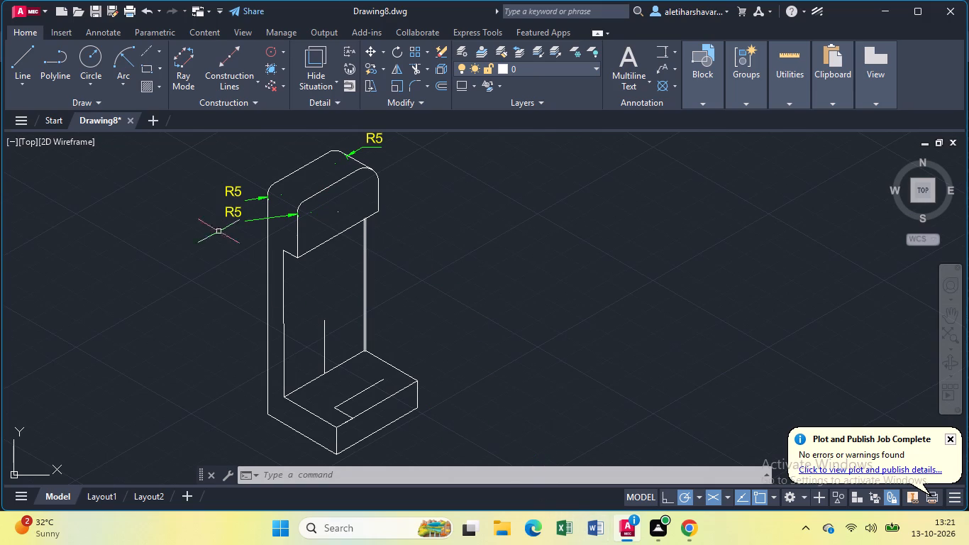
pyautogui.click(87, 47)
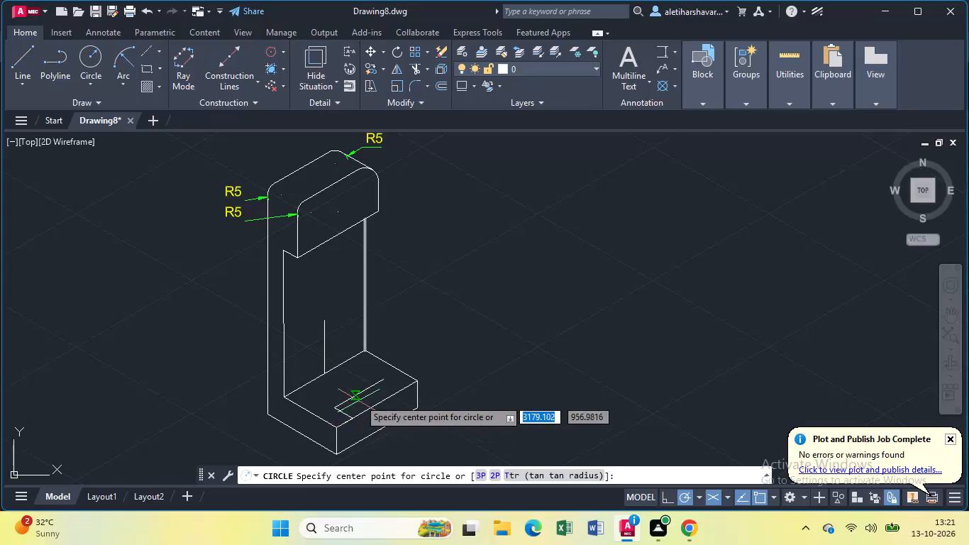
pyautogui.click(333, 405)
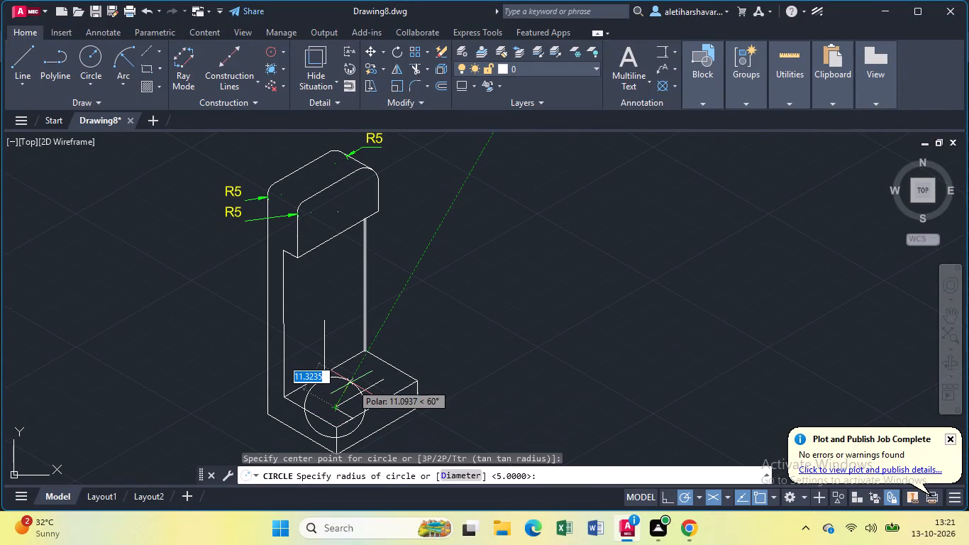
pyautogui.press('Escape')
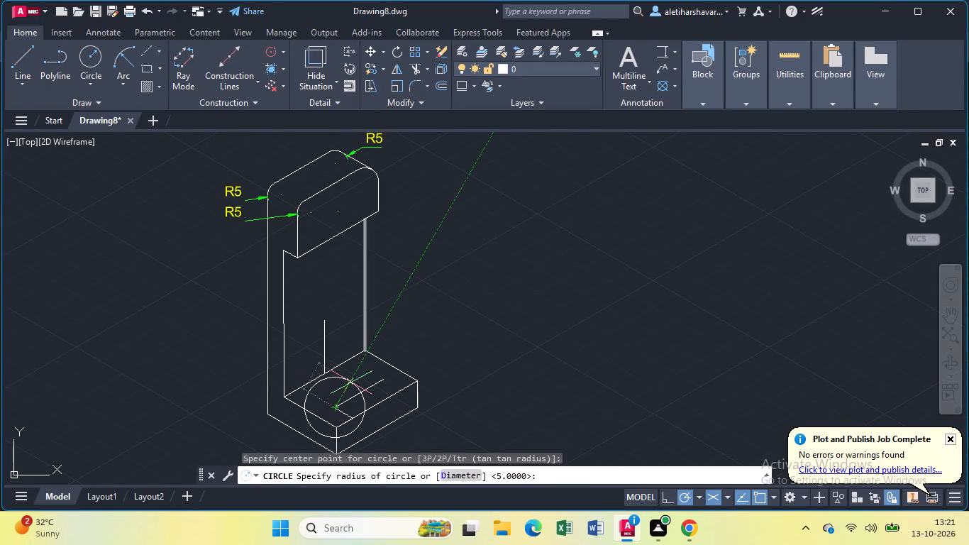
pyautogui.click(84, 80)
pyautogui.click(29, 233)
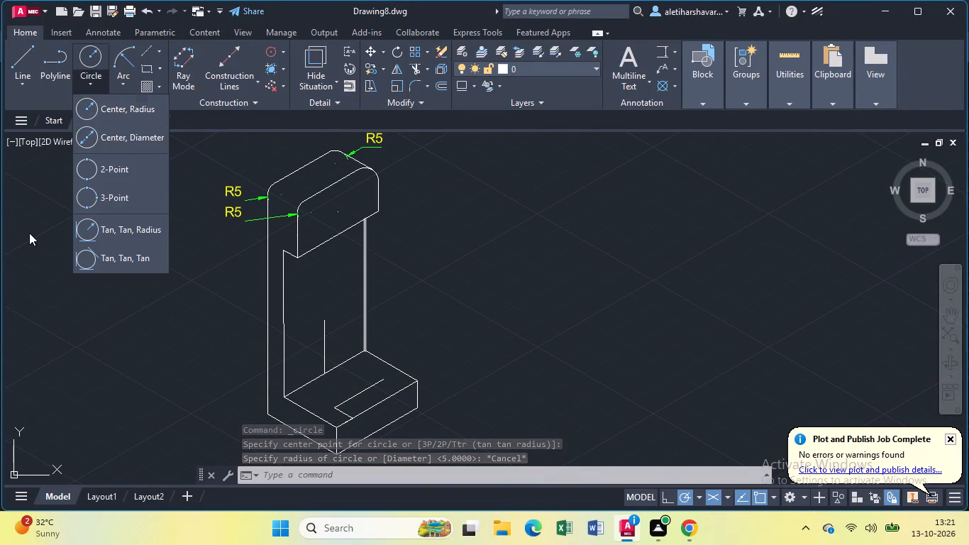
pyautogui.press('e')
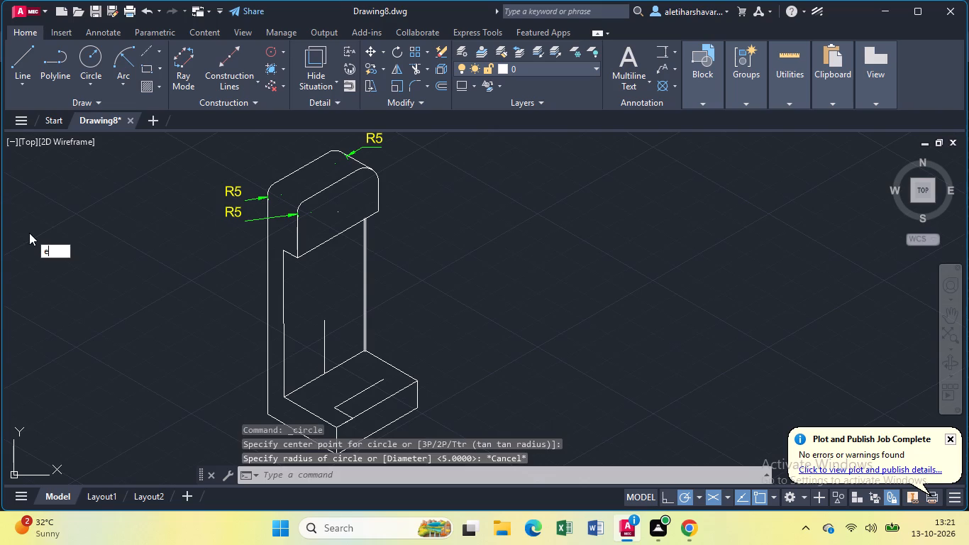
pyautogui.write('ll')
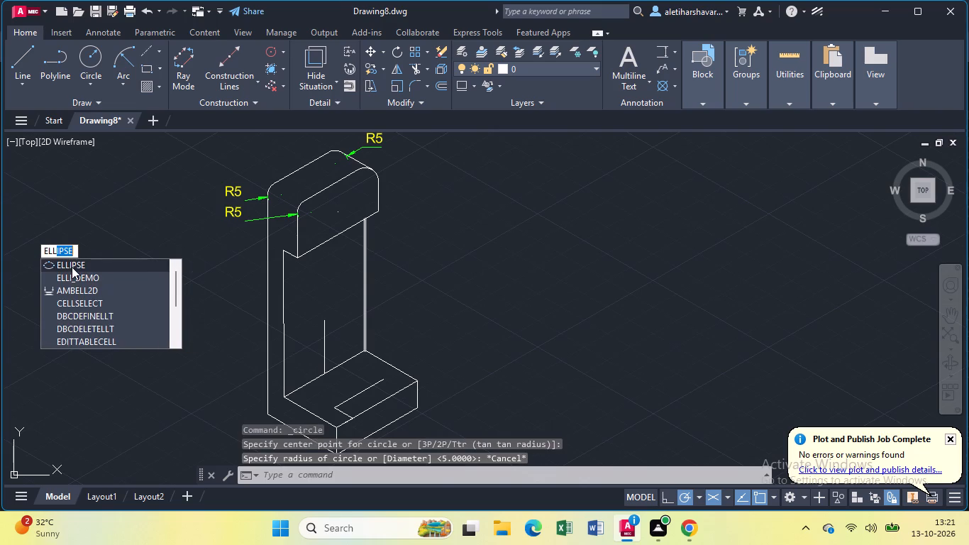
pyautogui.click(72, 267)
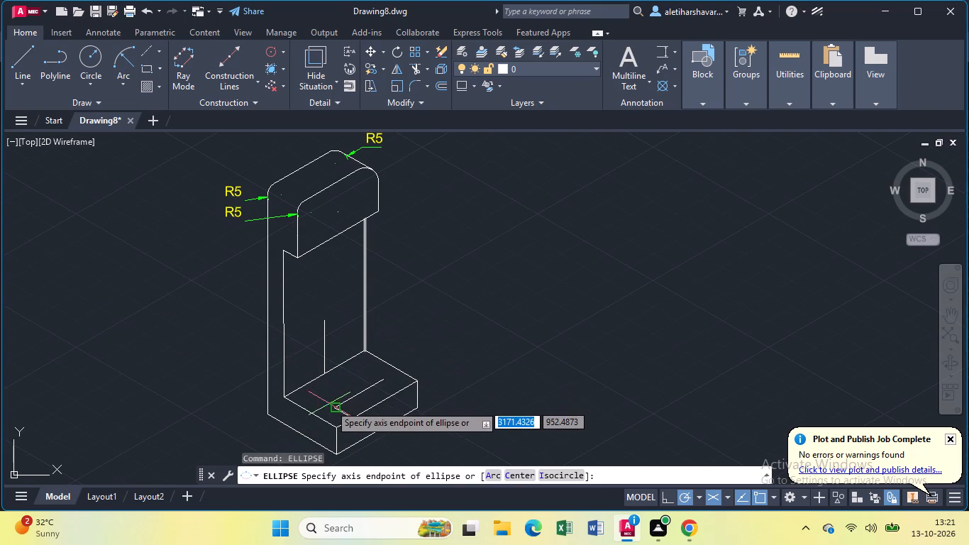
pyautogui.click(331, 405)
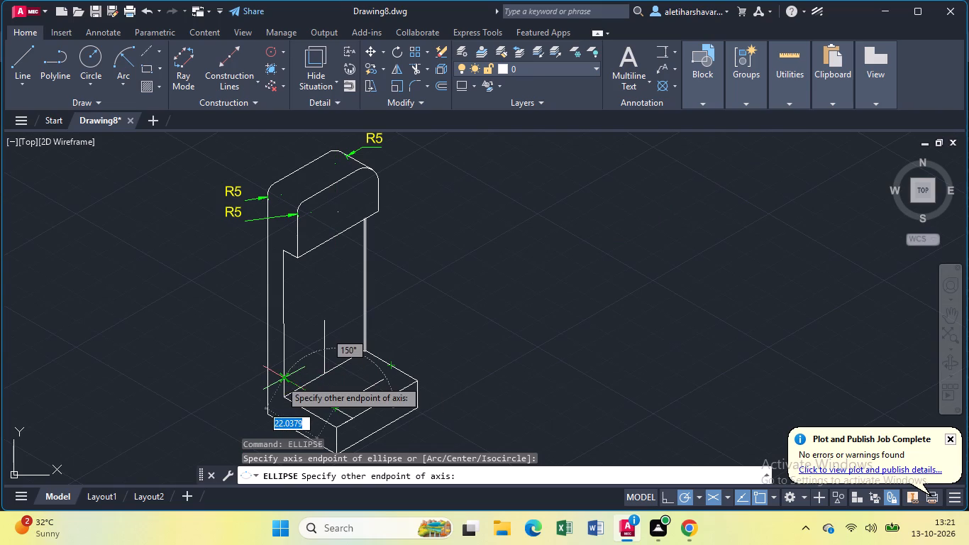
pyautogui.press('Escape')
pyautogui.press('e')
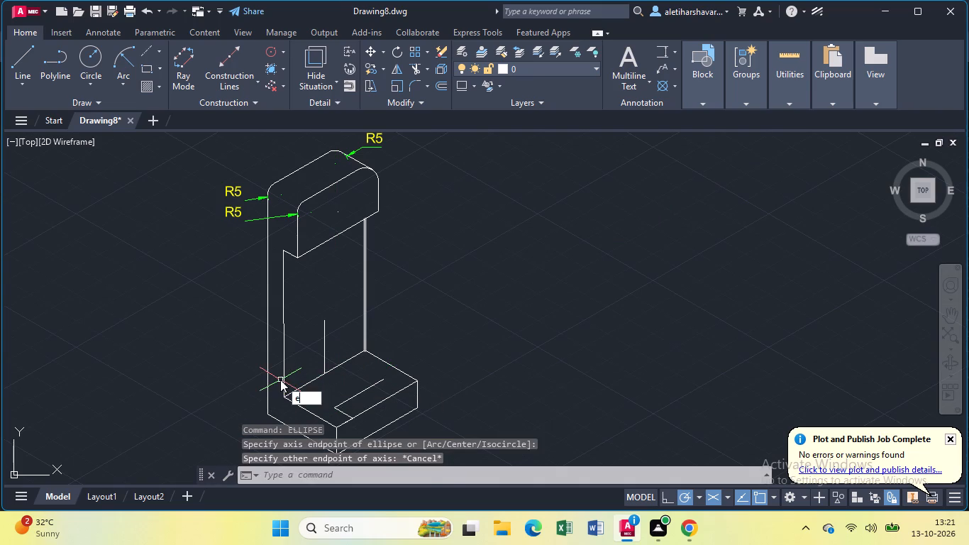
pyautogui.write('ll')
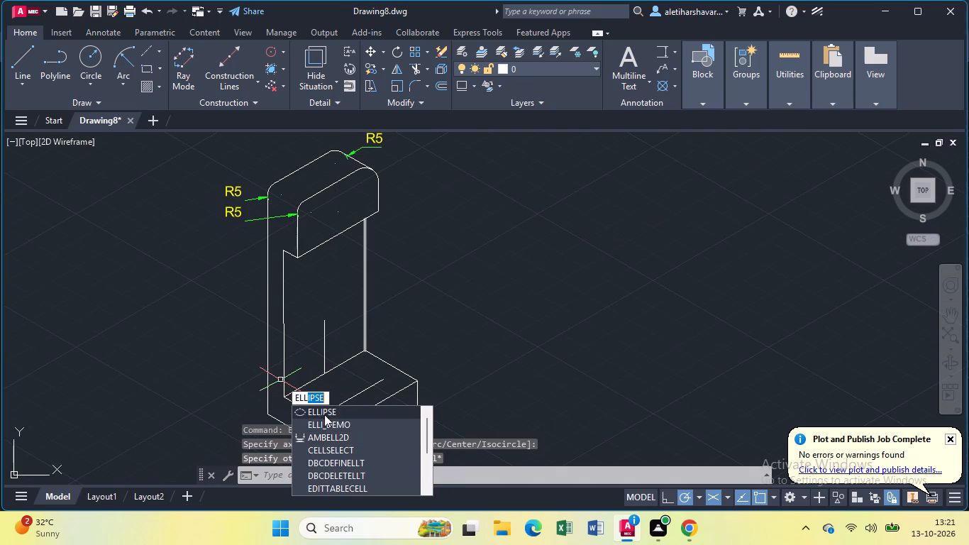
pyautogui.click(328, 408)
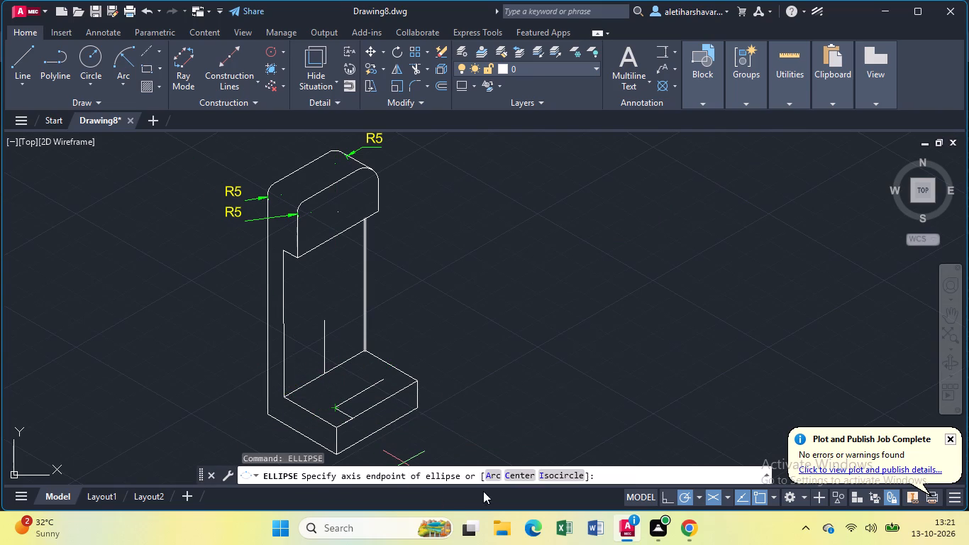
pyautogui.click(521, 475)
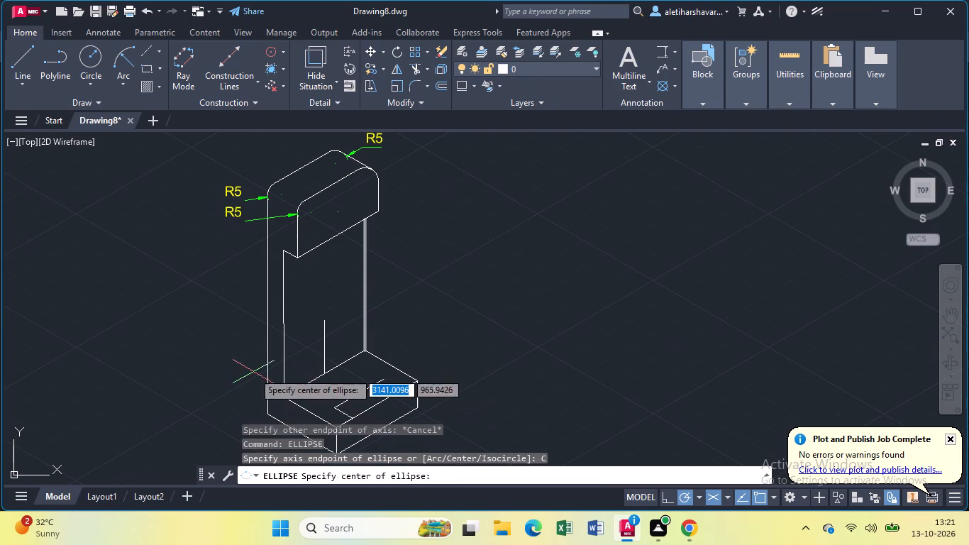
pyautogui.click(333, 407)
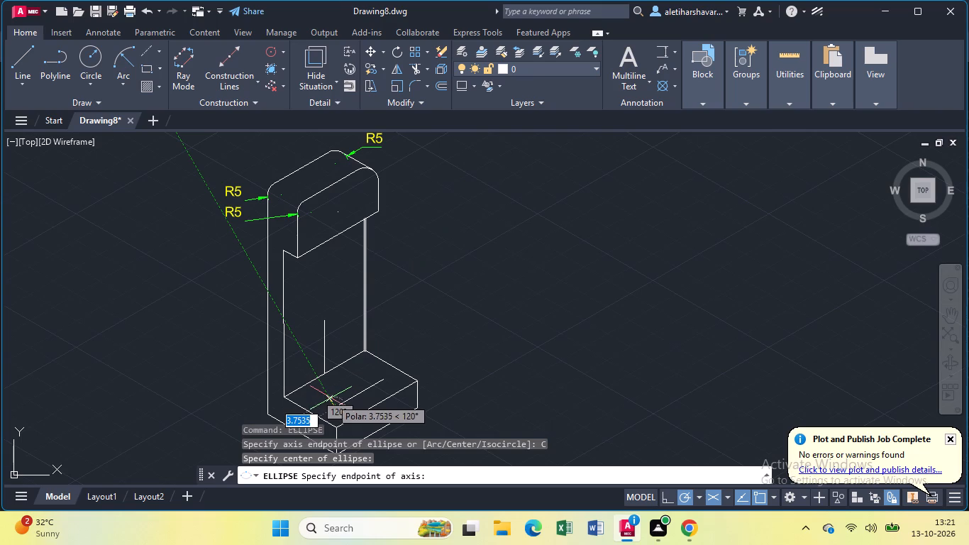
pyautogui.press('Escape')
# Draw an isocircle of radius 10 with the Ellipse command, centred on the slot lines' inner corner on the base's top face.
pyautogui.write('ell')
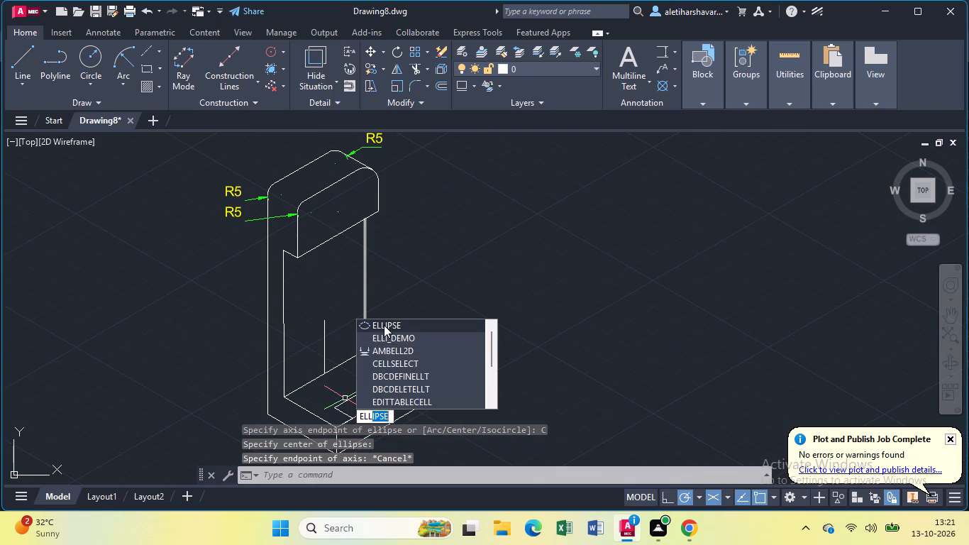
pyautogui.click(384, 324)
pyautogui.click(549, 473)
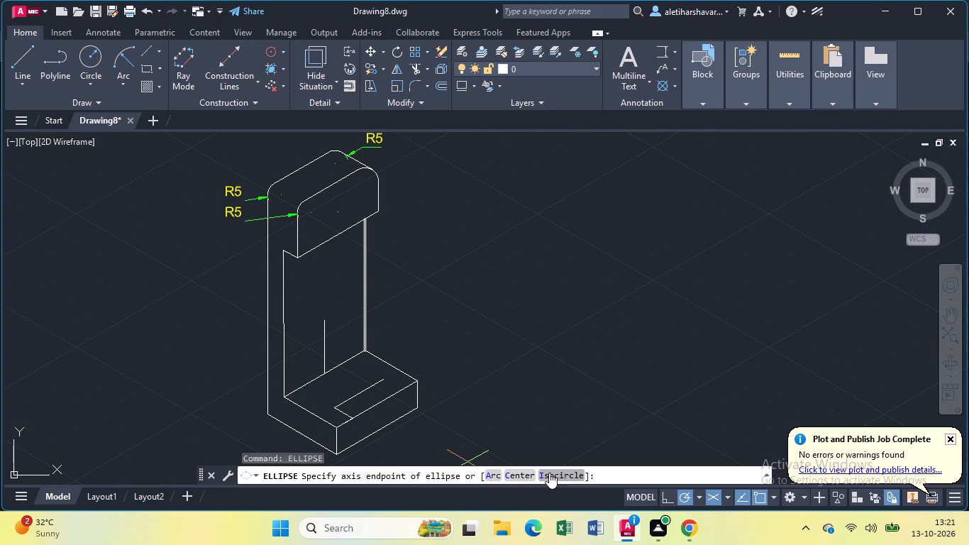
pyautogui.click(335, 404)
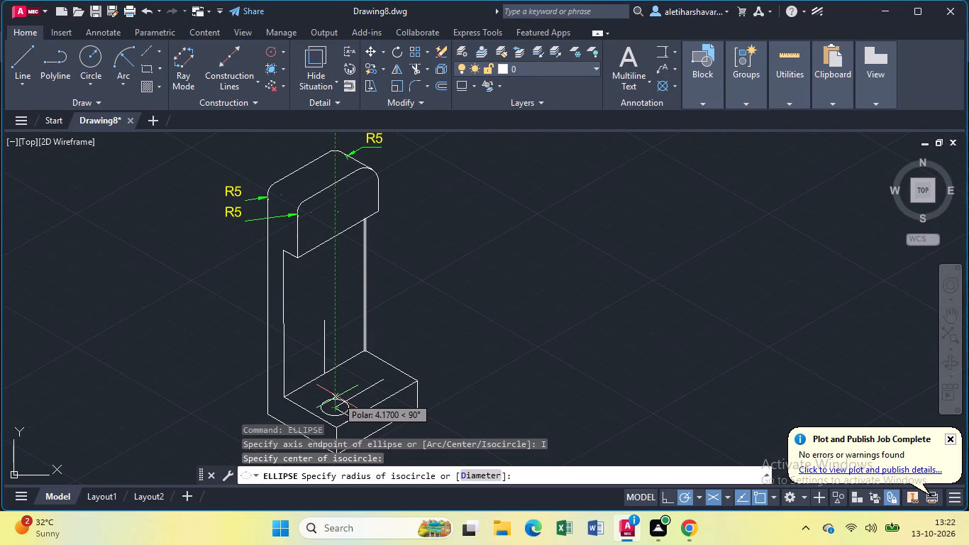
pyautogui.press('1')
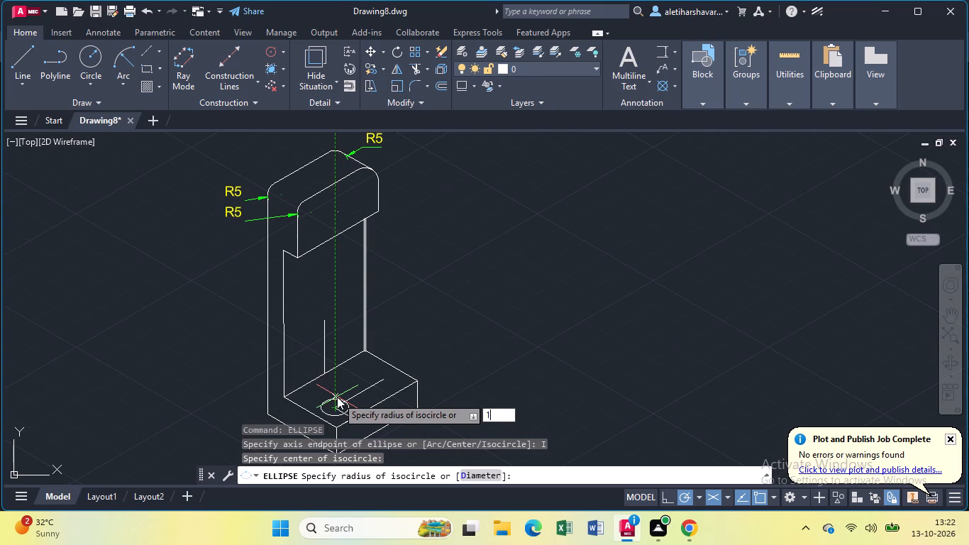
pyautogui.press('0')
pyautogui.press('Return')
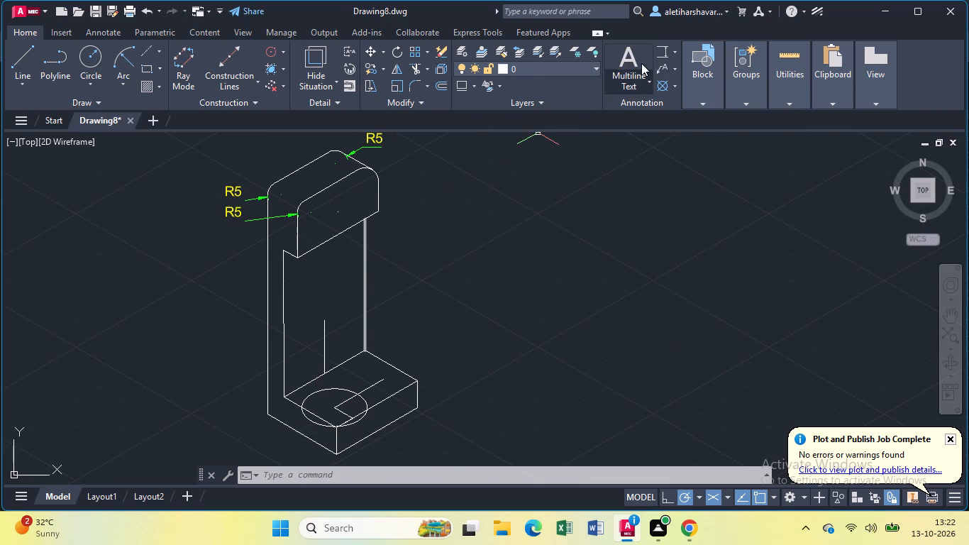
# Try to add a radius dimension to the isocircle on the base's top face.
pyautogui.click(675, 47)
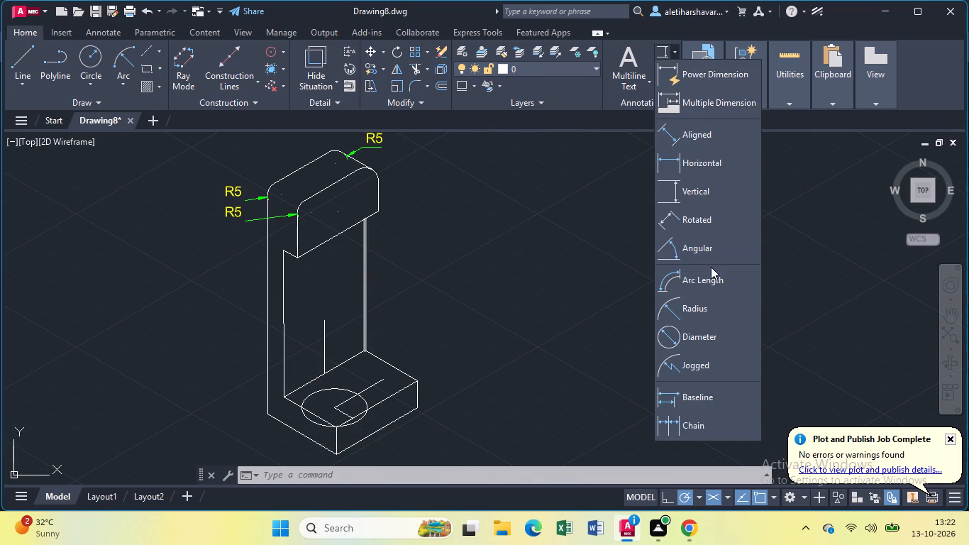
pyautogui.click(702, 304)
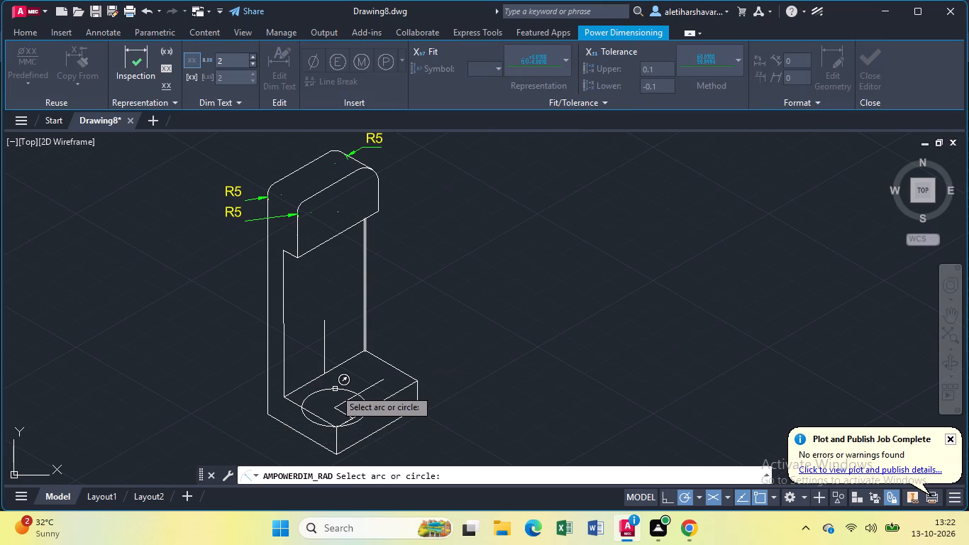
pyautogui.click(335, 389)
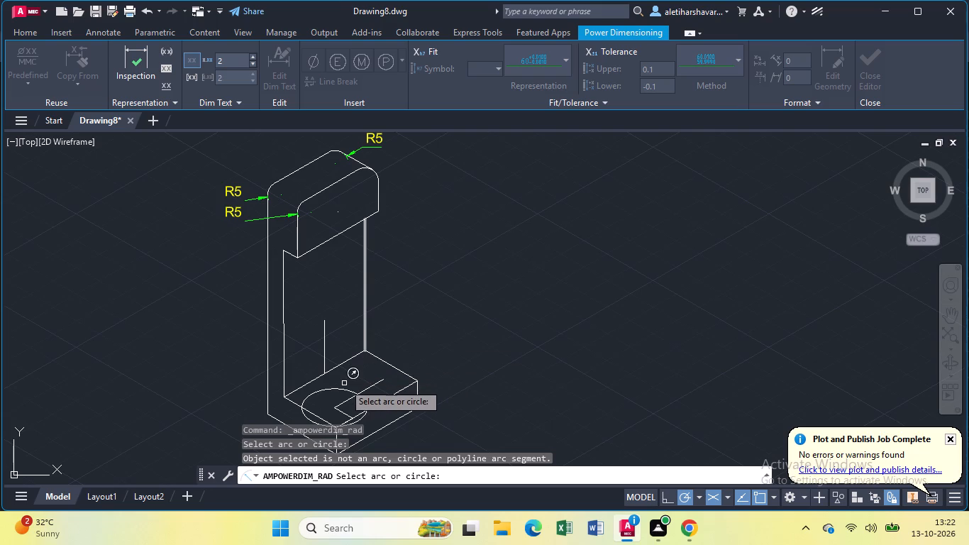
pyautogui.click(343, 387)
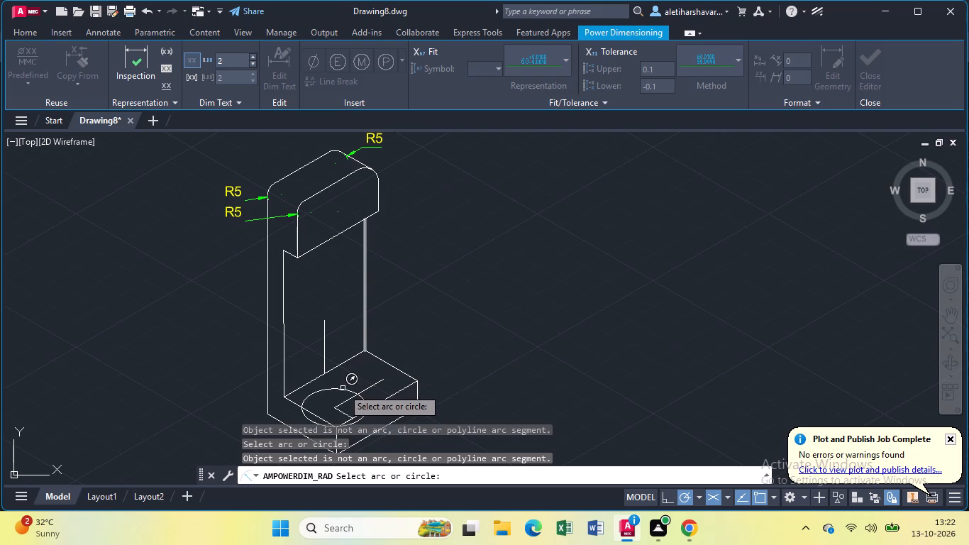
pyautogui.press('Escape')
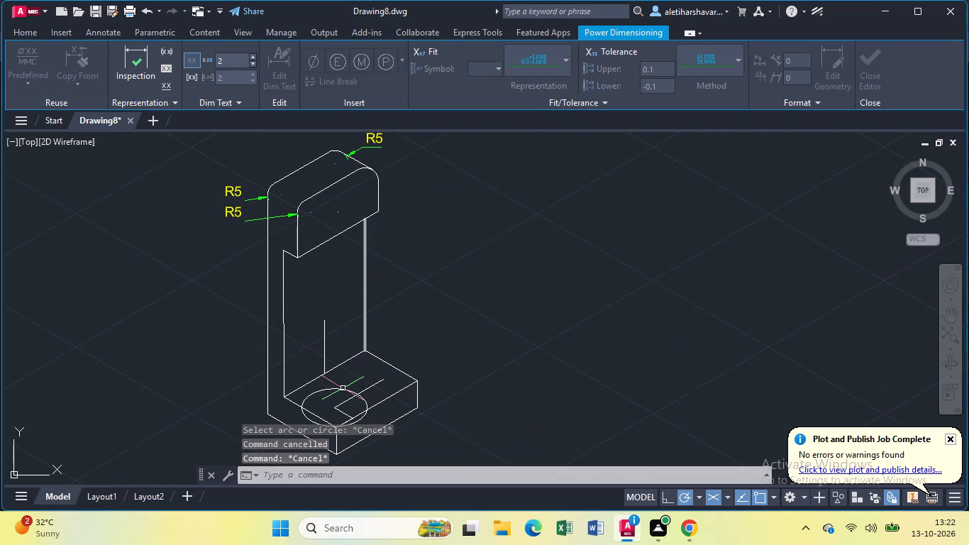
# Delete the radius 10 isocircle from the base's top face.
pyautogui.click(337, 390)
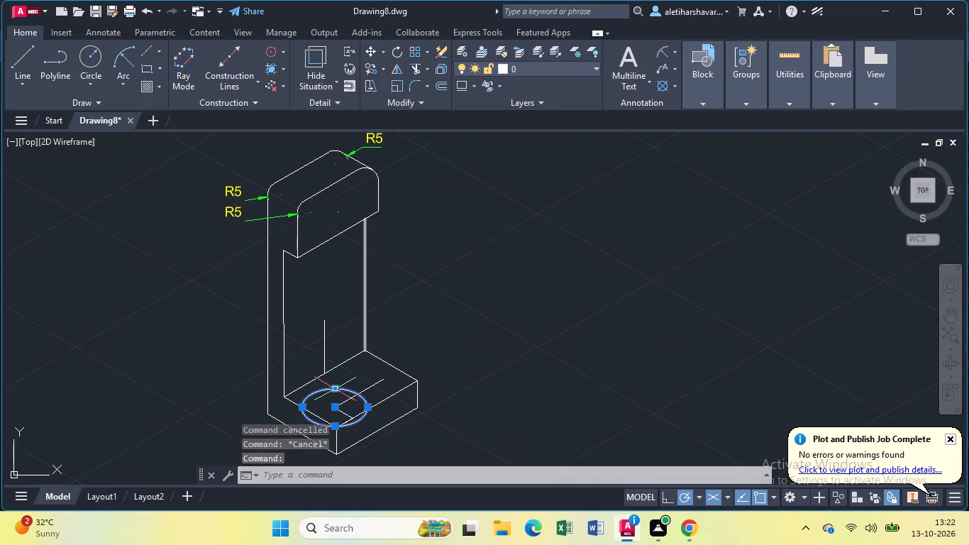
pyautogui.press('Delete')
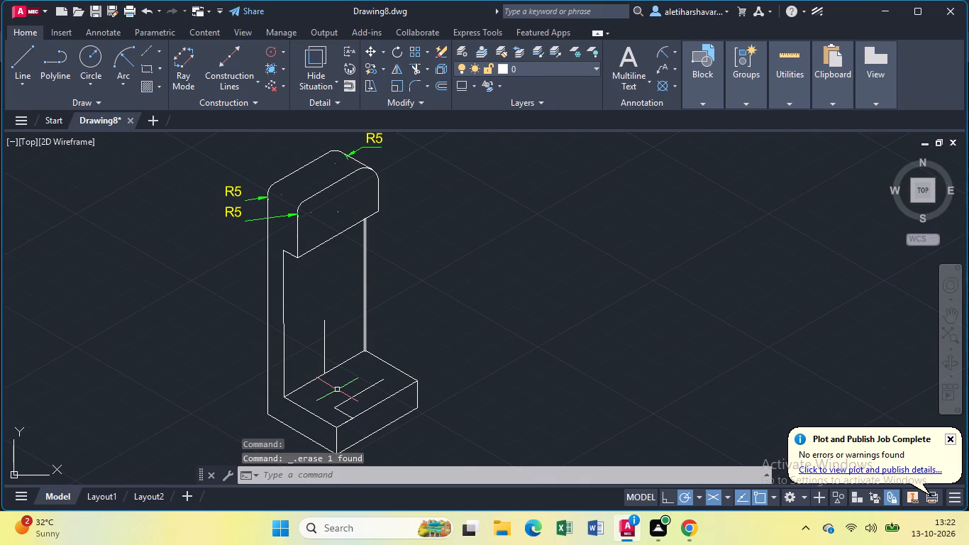
# Draw an isocircle of radius 5 on the base's top face, centred on the slot lines' inner corner.
pyautogui.write('ell')
pyautogui.click(377, 419)
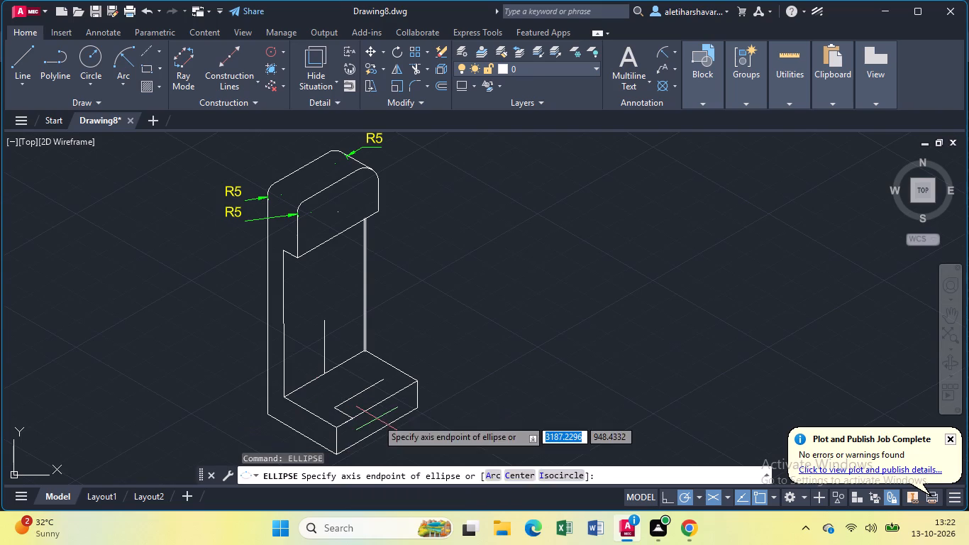
pyautogui.click(556, 478)
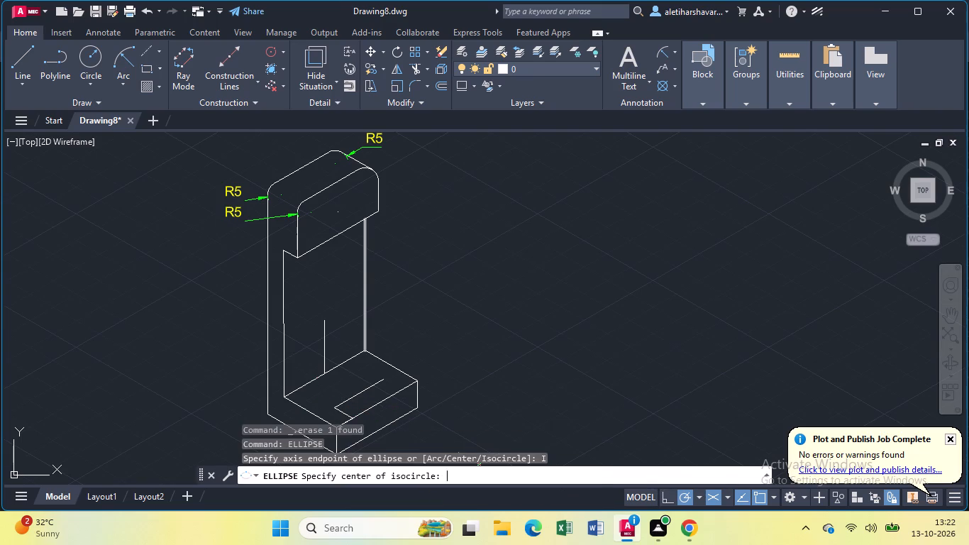
pyautogui.click(338, 405)
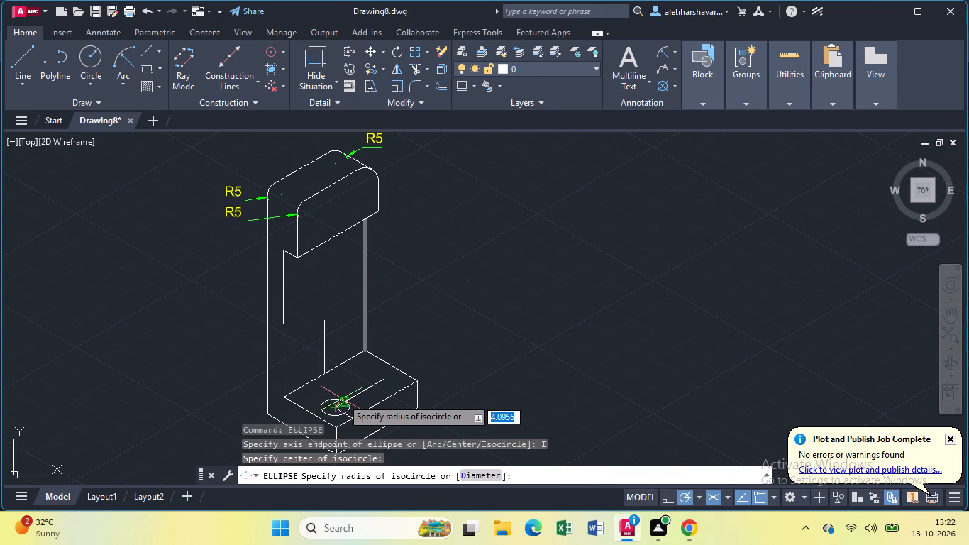
pyautogui.press('5')
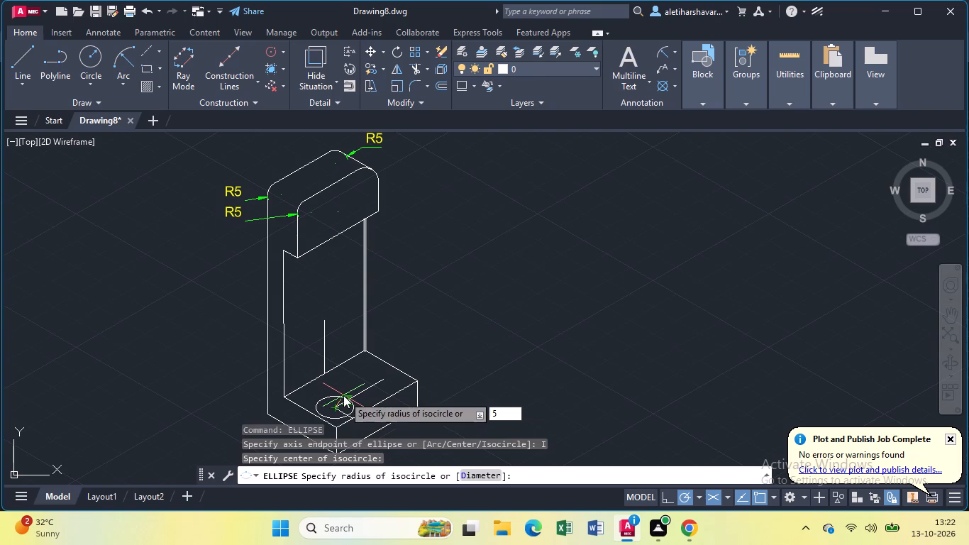
pyautogui.press('Return')
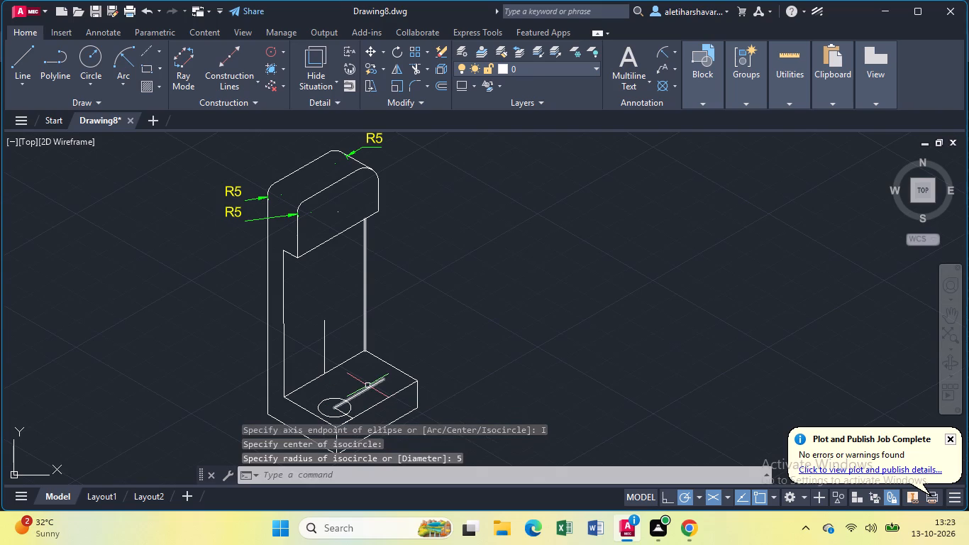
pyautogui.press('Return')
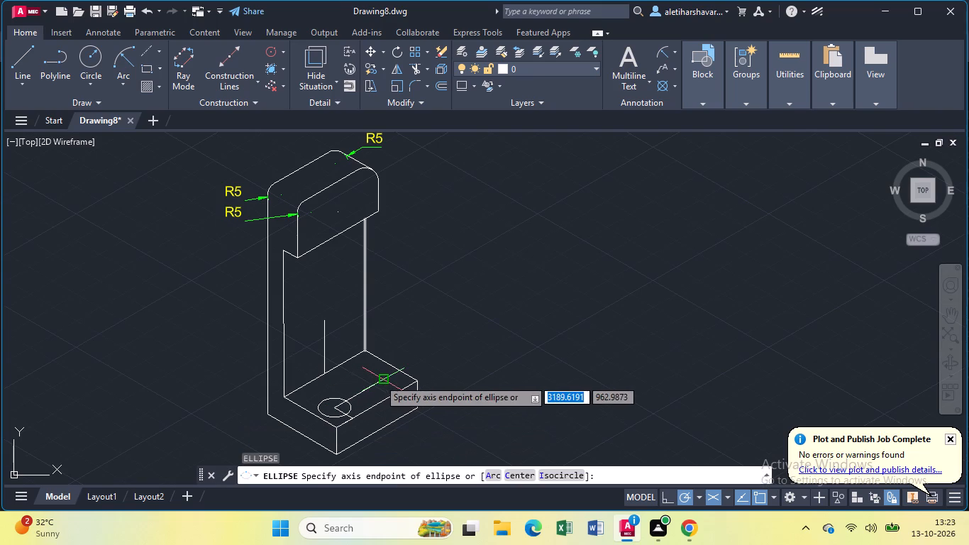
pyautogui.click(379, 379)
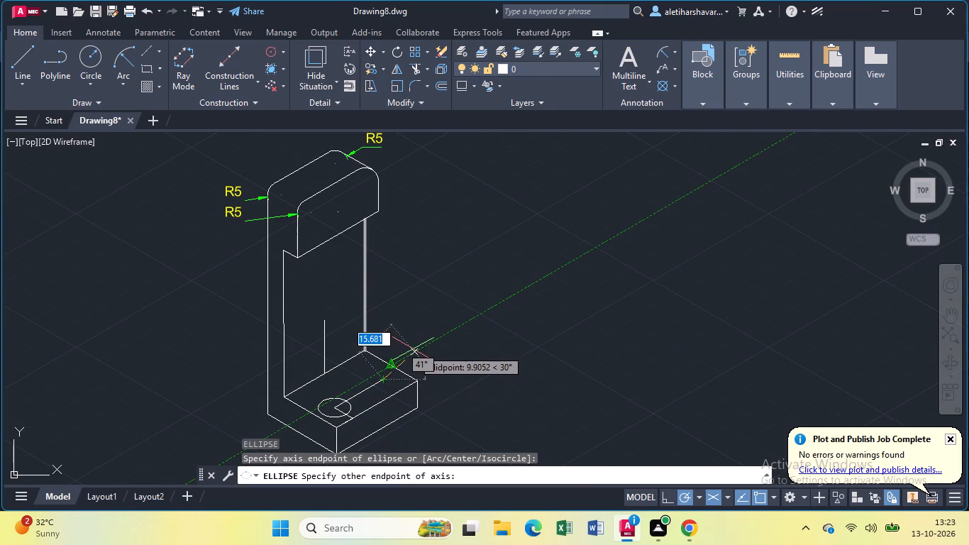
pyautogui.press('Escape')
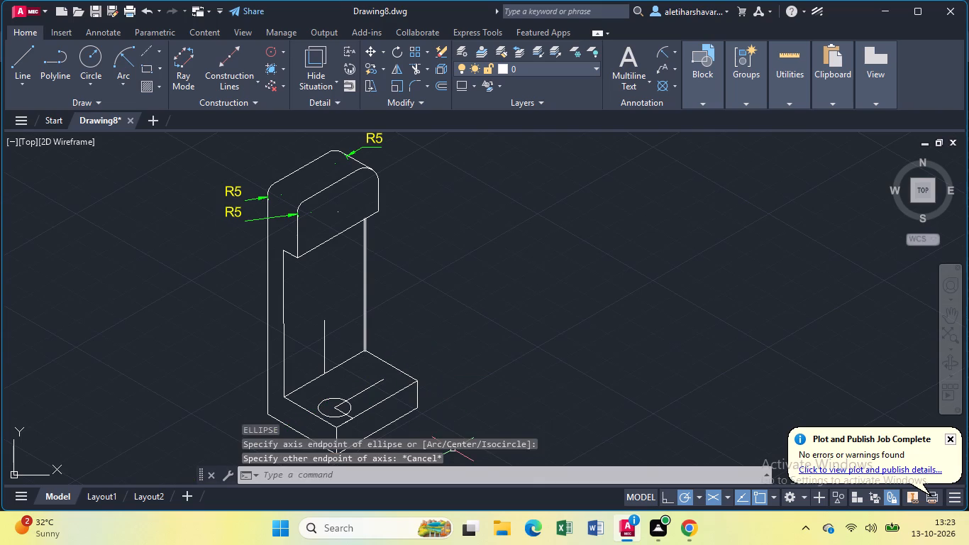
# Draw an isocircle of radius 5 on the base's top face, centred on the far end of the long slot line.
pyautogui.write('ell')
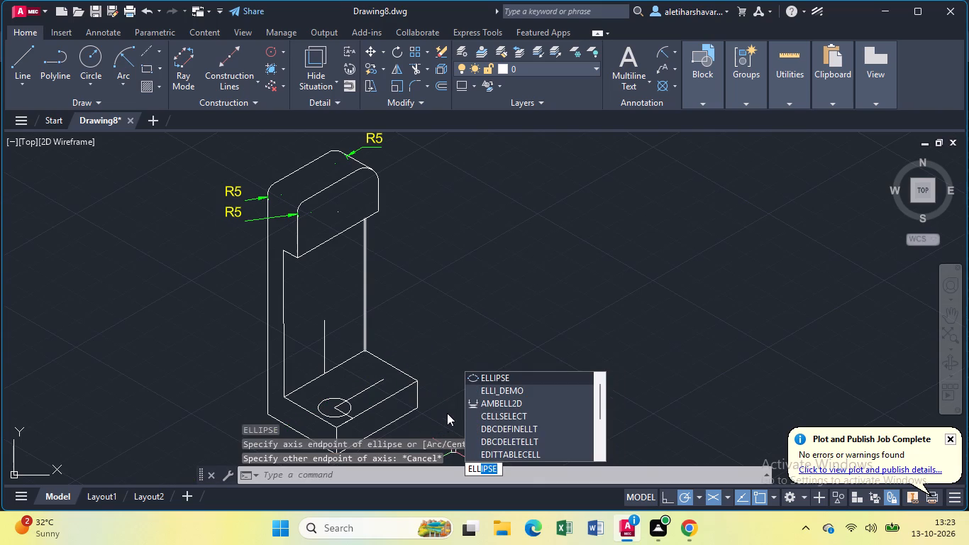
pyautogui.click(487, 376)
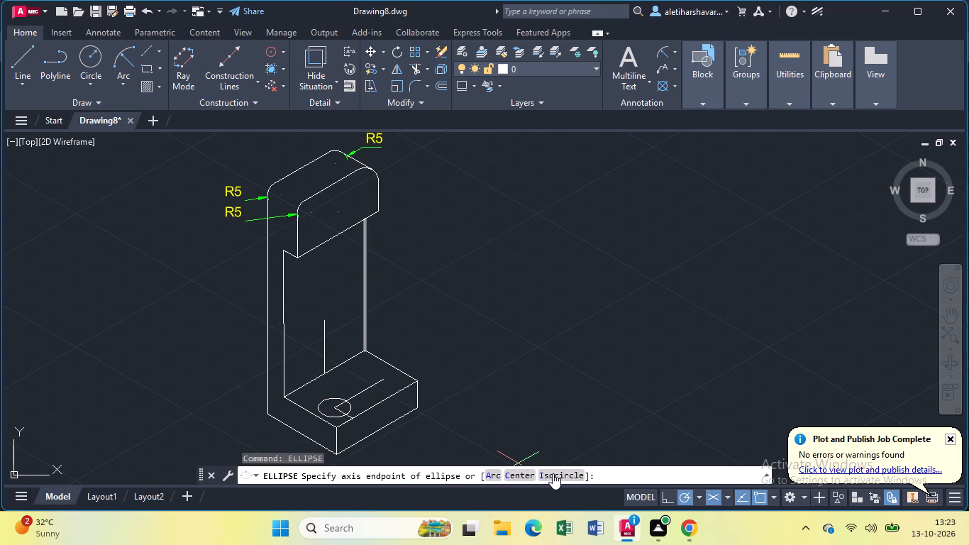
pyautogui.click(553, 473)
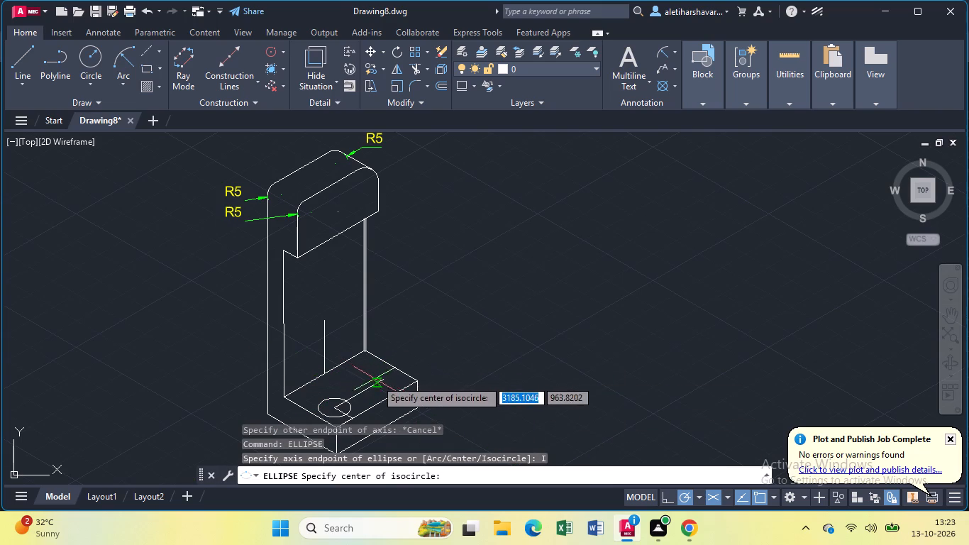
pyautogui.click(379, 380)
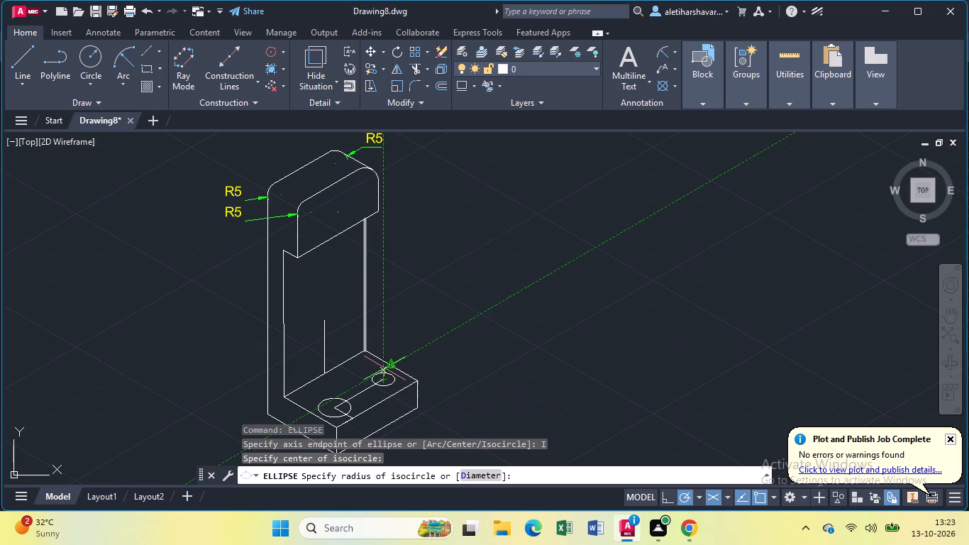
pyautogui.press('5')
pyautogui.press('Return')
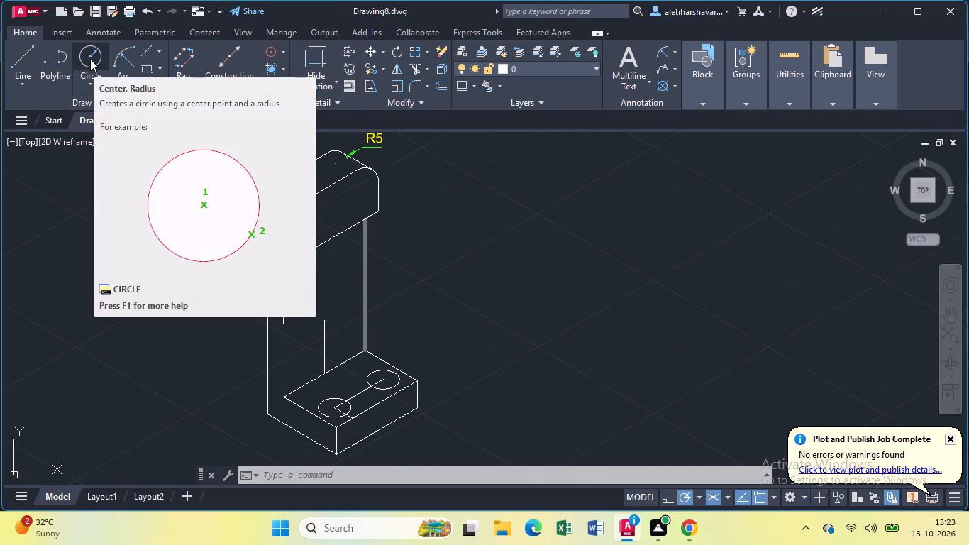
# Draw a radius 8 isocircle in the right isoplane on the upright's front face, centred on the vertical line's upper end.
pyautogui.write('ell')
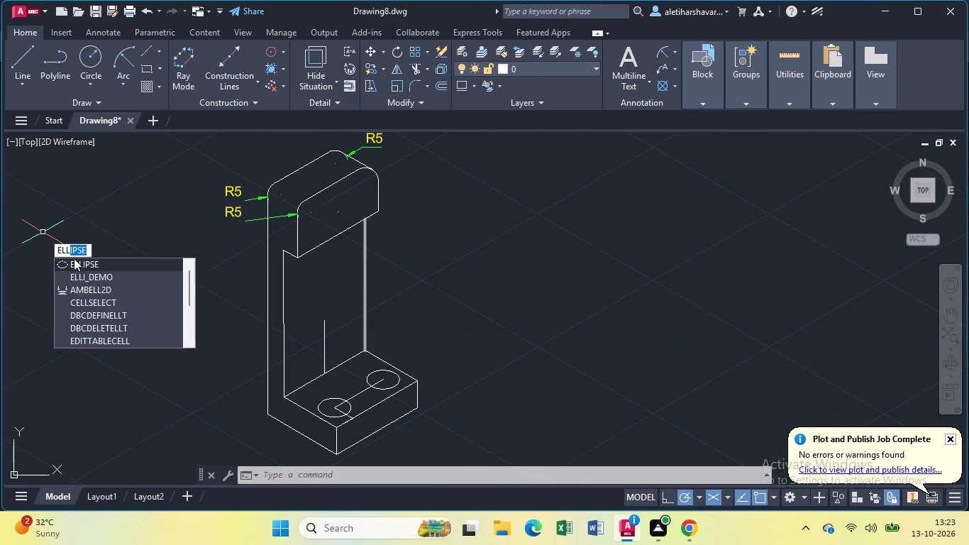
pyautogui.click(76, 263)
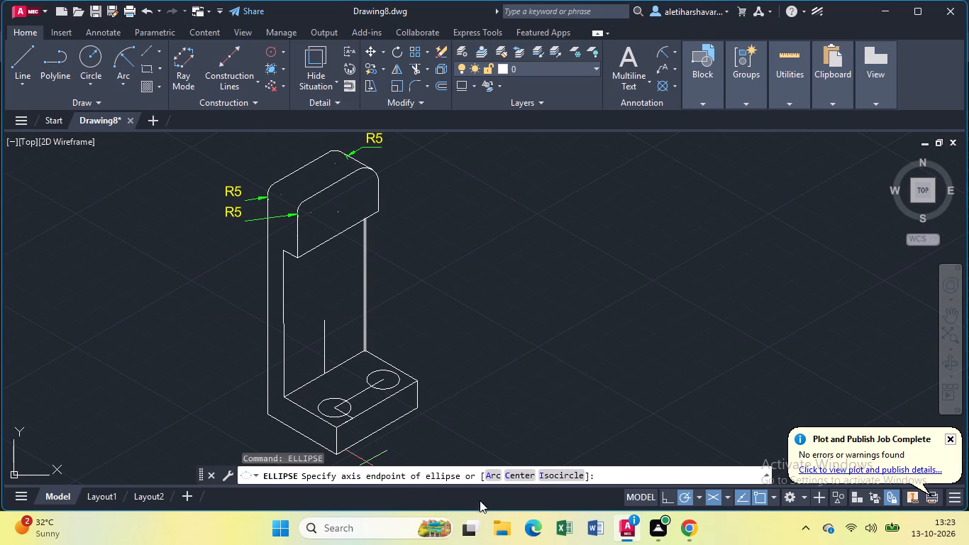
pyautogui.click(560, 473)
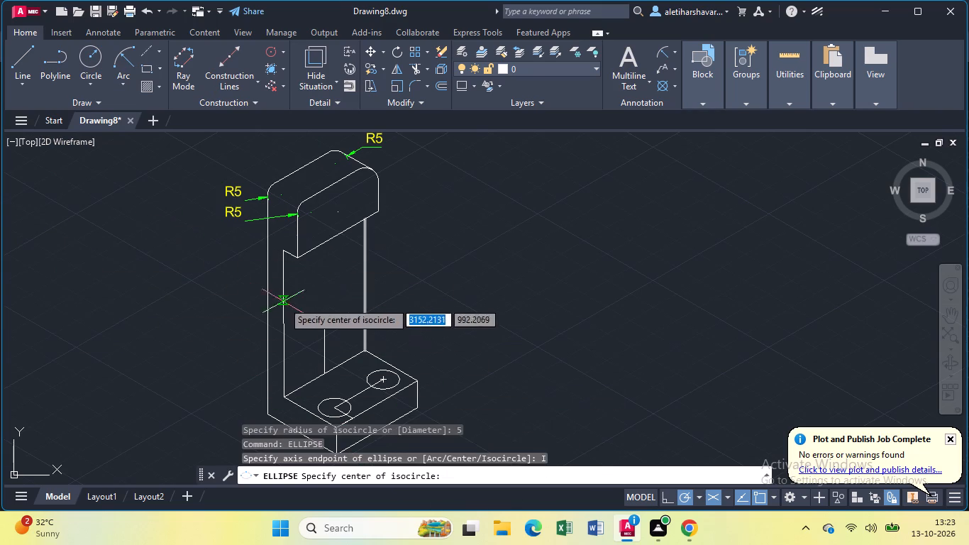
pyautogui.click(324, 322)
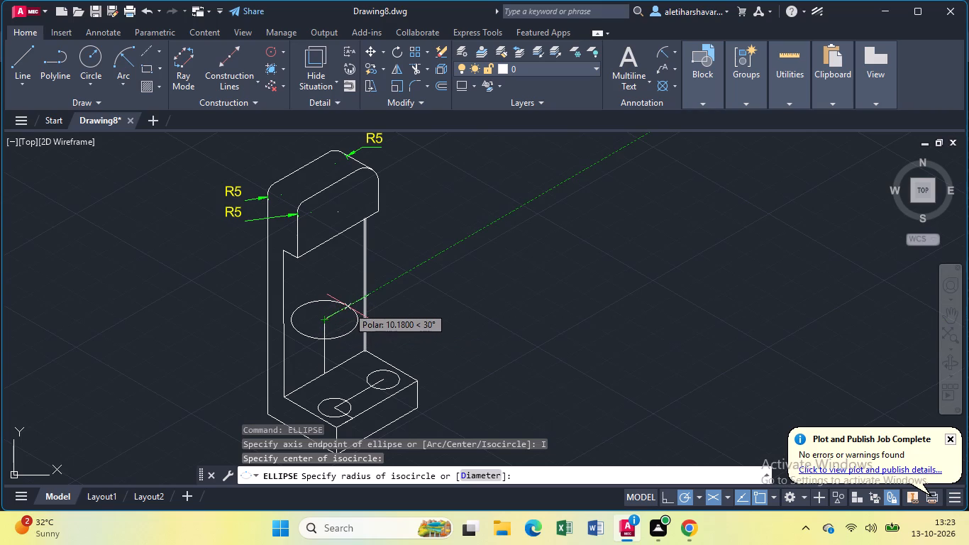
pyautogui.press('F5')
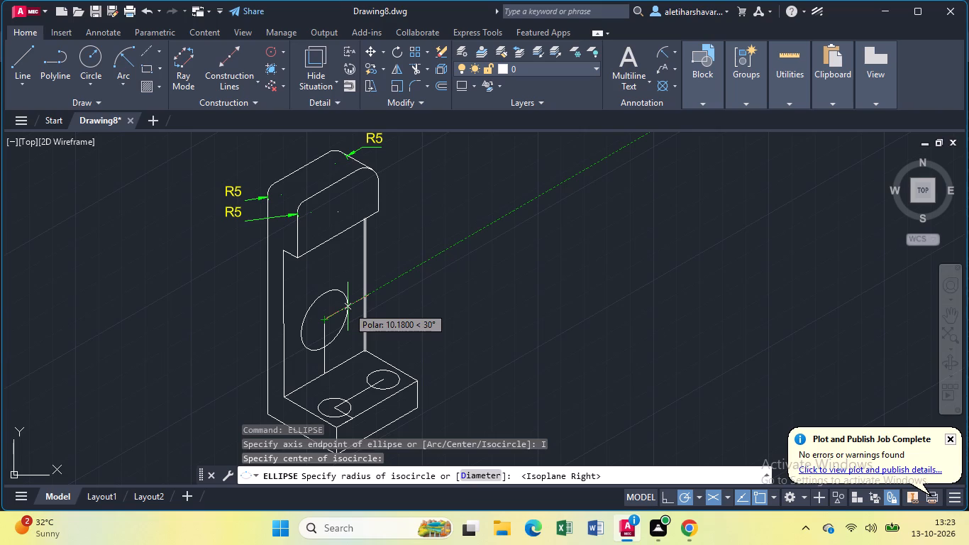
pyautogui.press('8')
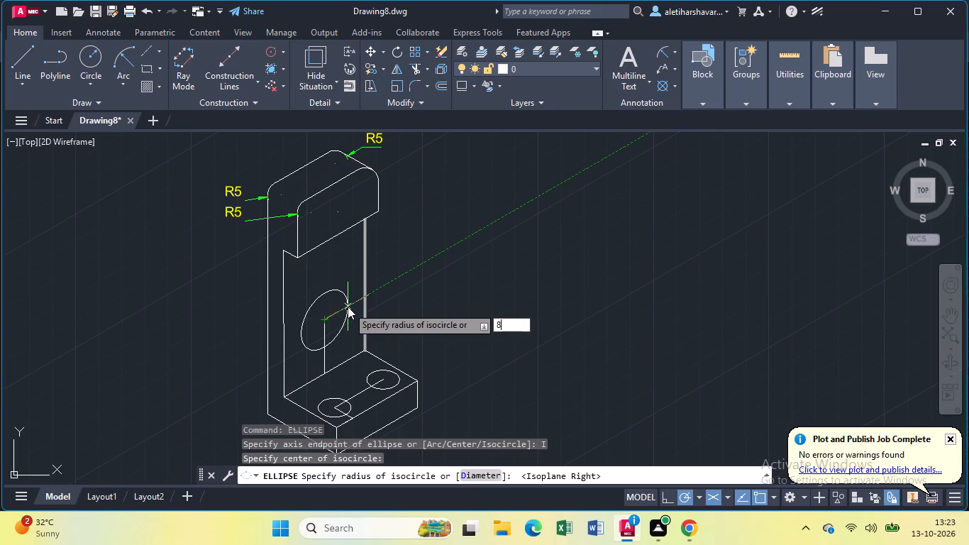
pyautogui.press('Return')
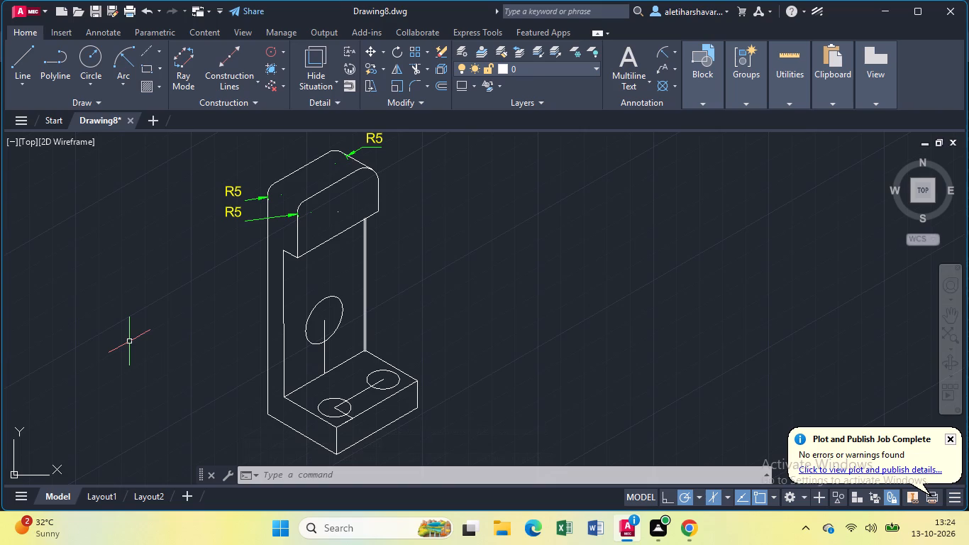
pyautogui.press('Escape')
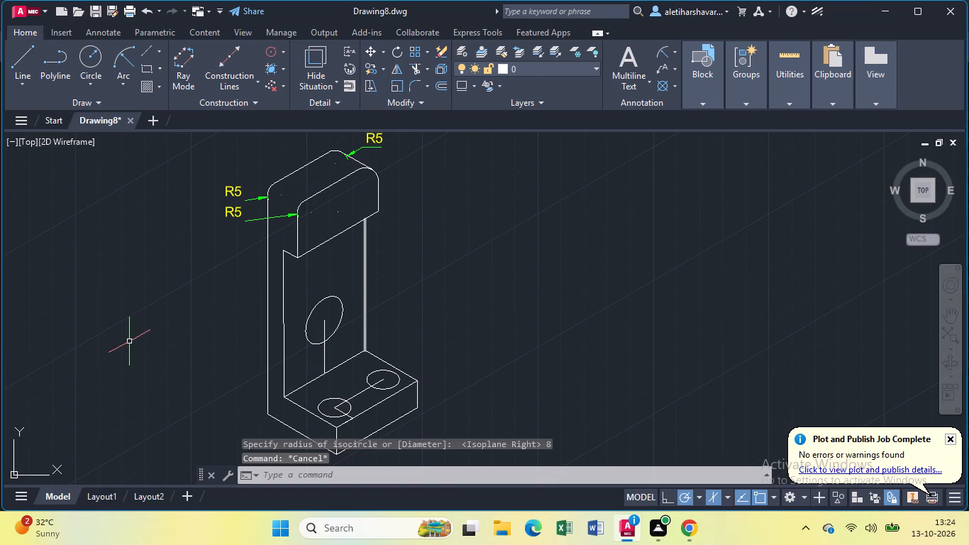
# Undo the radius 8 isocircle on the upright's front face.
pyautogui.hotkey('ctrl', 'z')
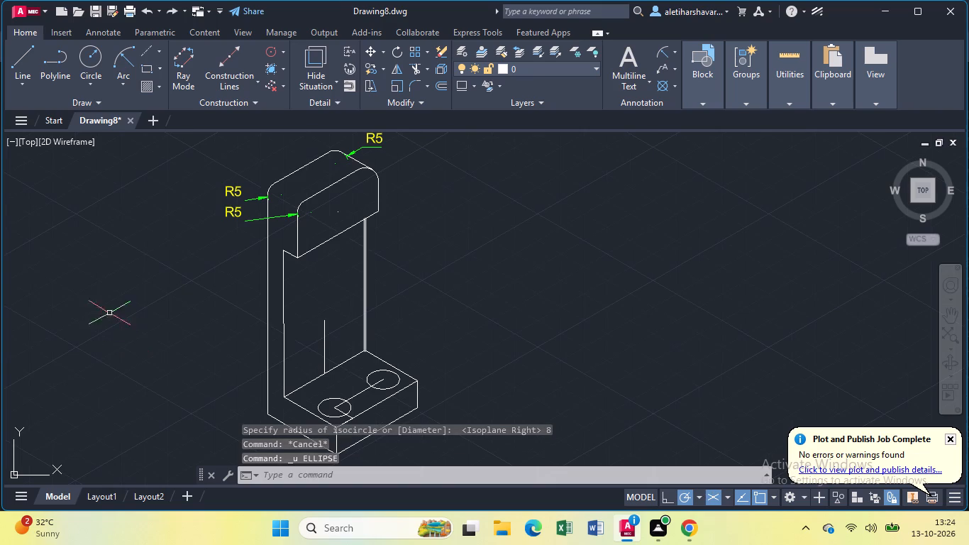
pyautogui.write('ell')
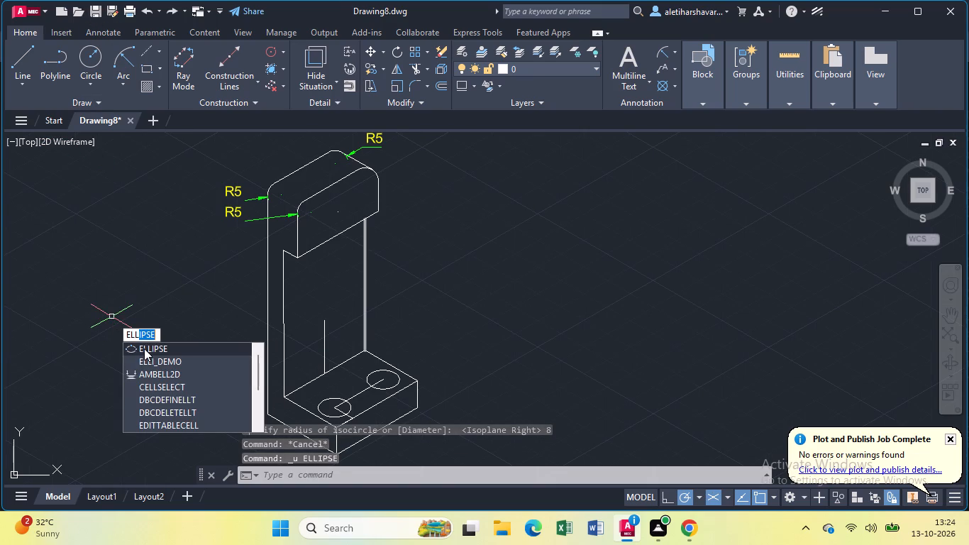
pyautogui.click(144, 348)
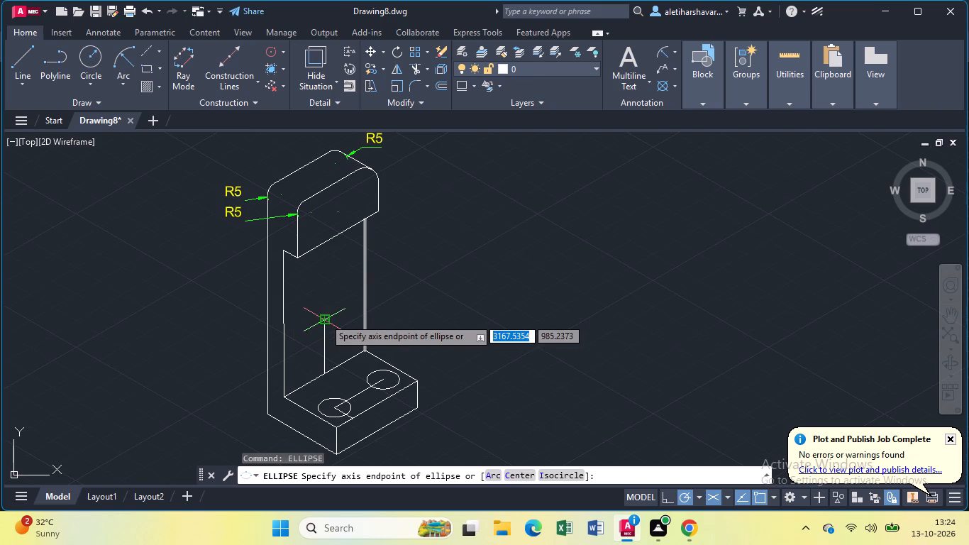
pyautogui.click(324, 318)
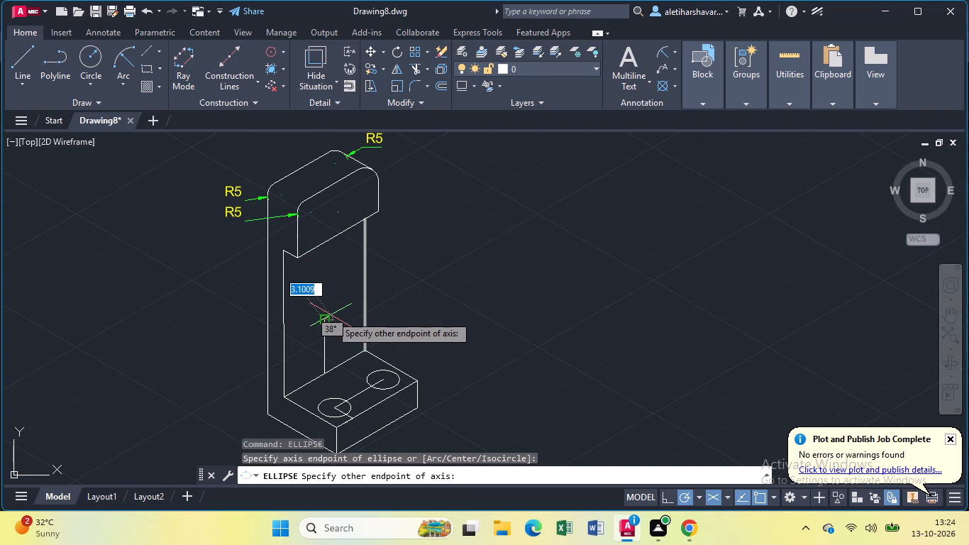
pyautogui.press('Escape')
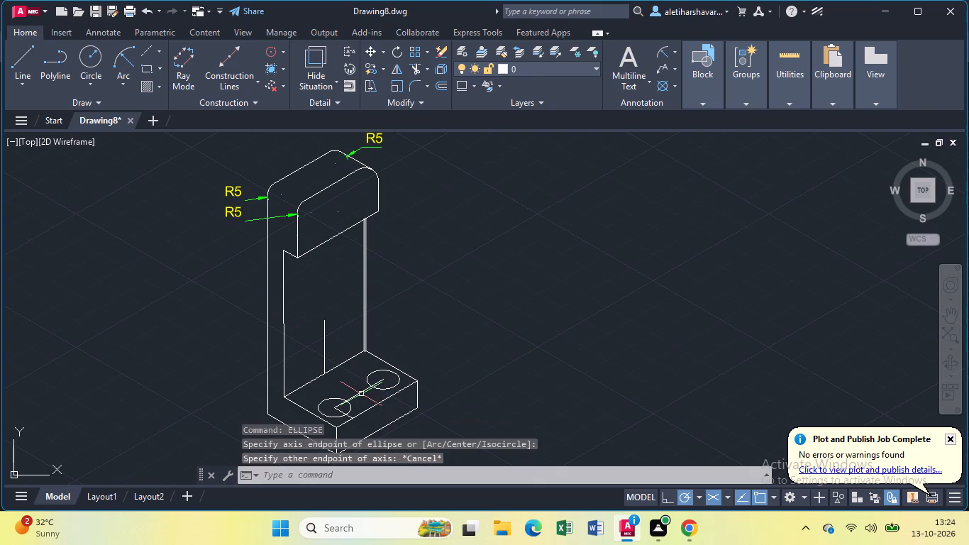
# Draw a radius 13.5 isocircle in the right isoplane on the upright's front face, centred on the vertical line's upper end.
pyautogui.write('ell')
pyautogui.click(399, 429)
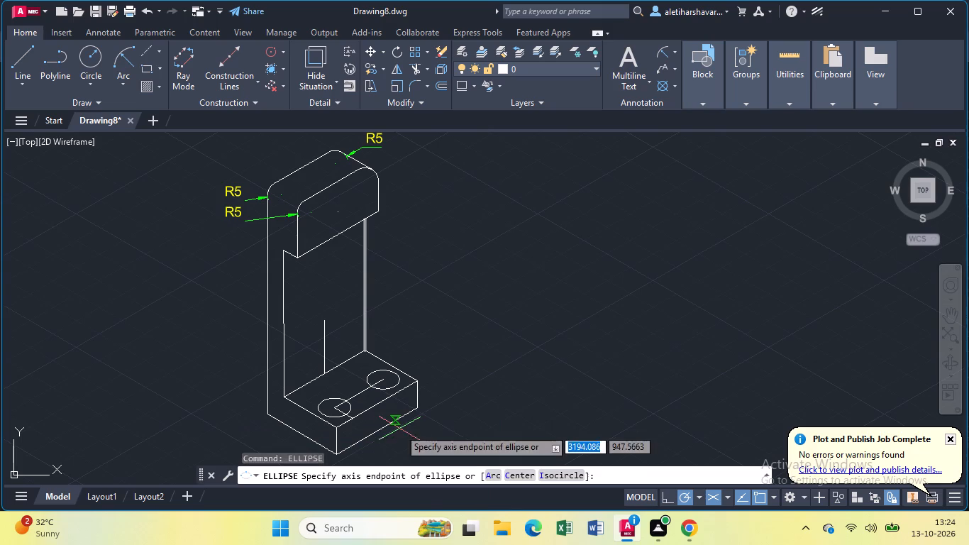
pyautogui.click(571, 471)
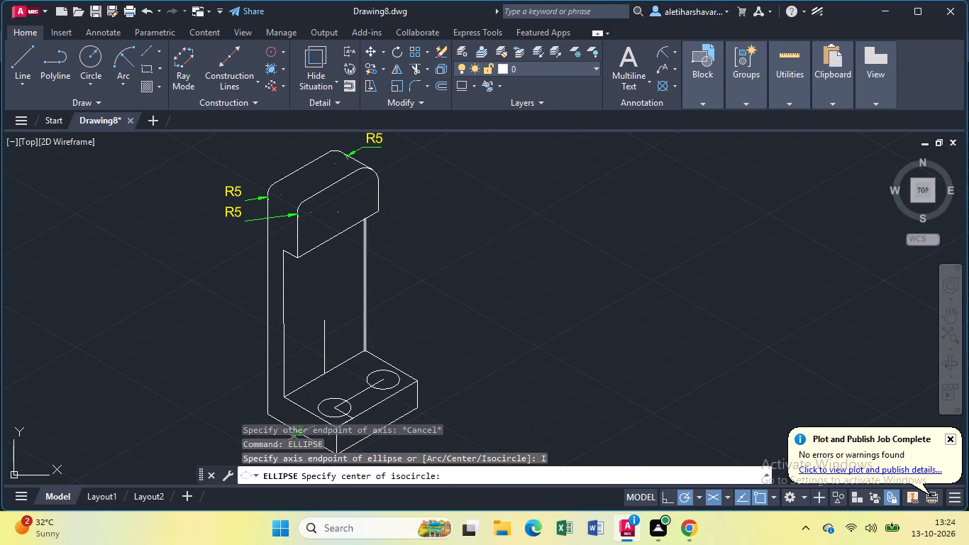
pyautogui.click(323, 320)
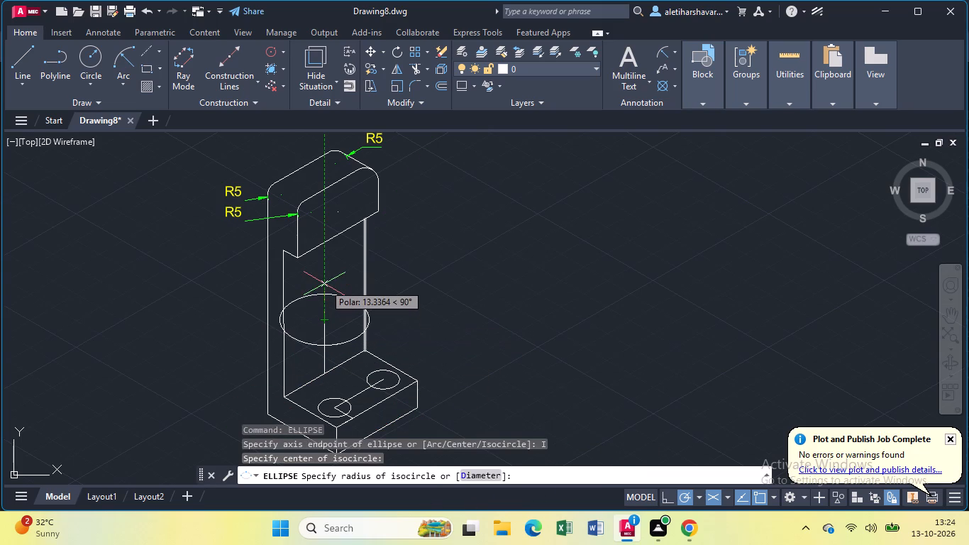
pyautogui.press('F5')
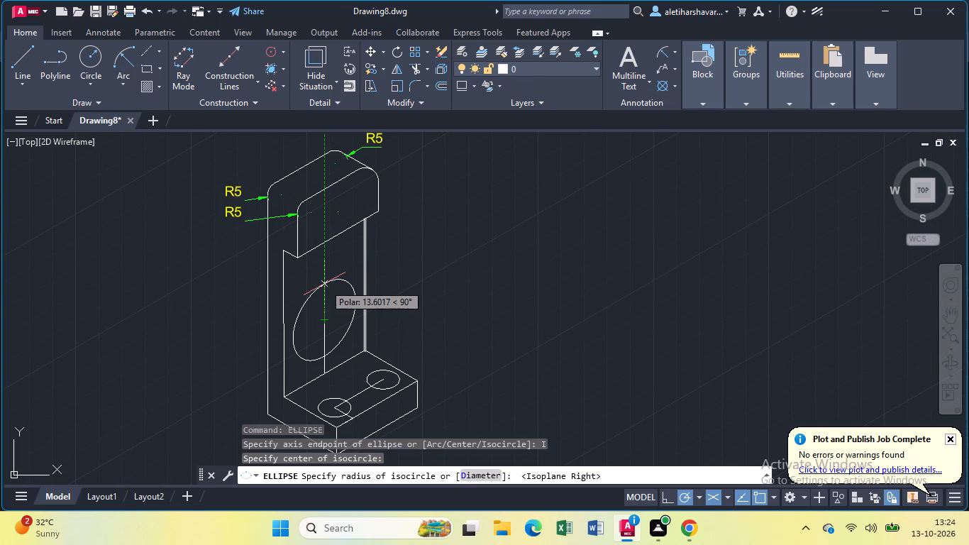
pyautogui.write('13')
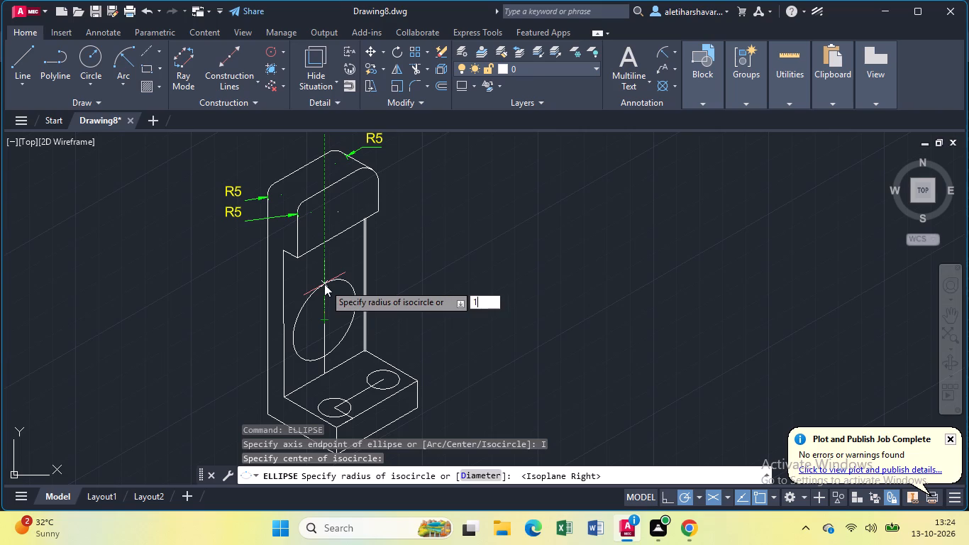
pyautogui.write('.5')
pyautogui.press('Return')
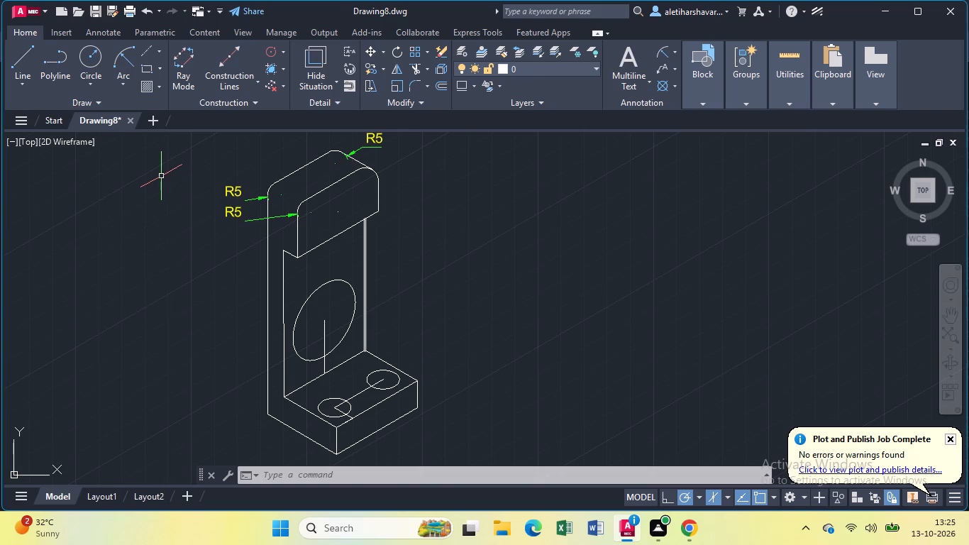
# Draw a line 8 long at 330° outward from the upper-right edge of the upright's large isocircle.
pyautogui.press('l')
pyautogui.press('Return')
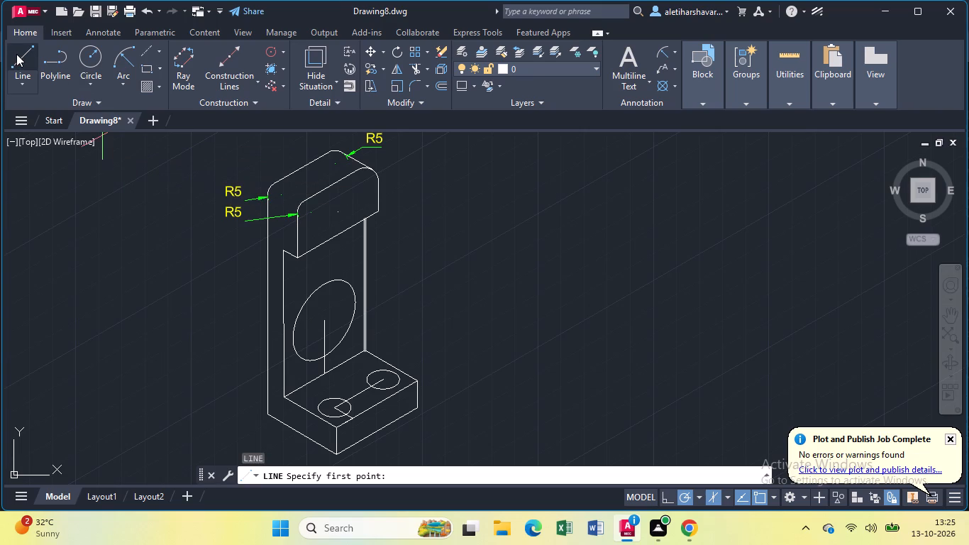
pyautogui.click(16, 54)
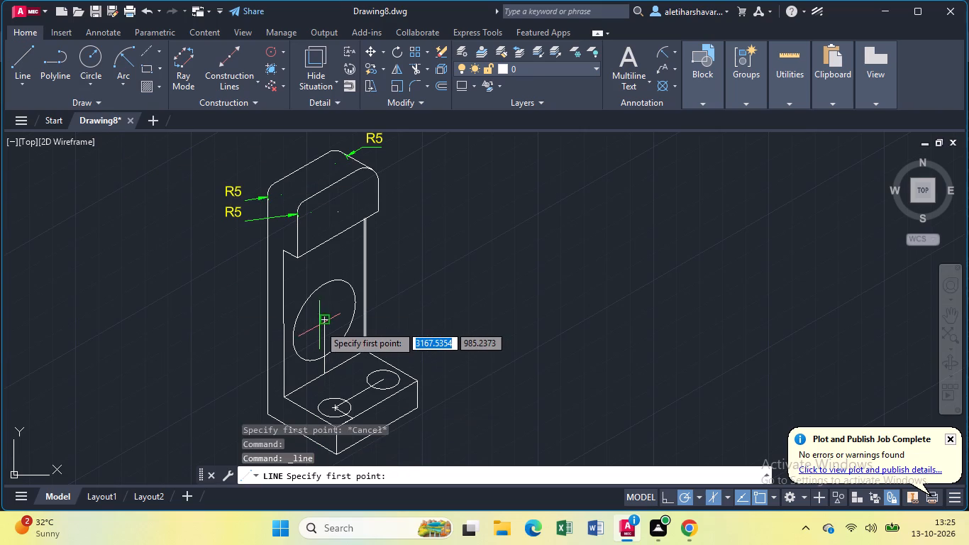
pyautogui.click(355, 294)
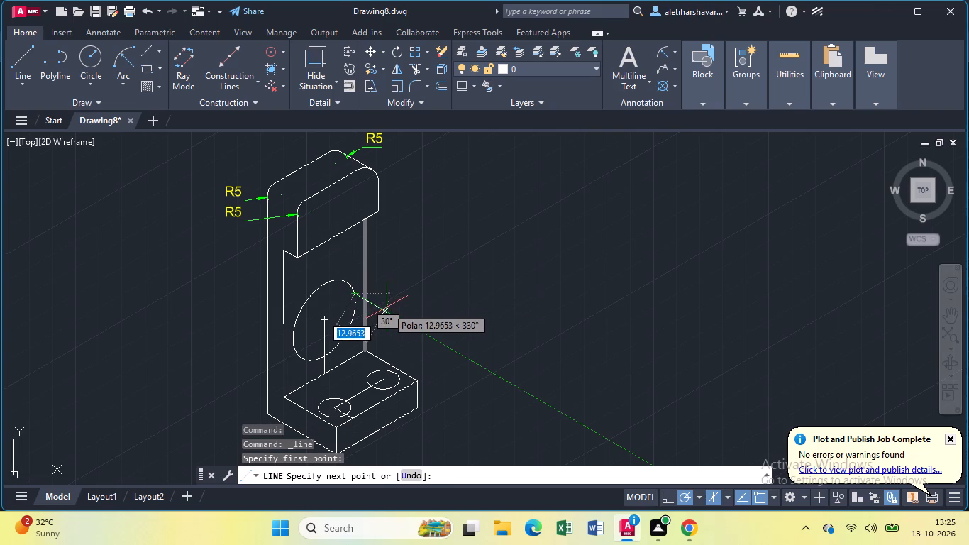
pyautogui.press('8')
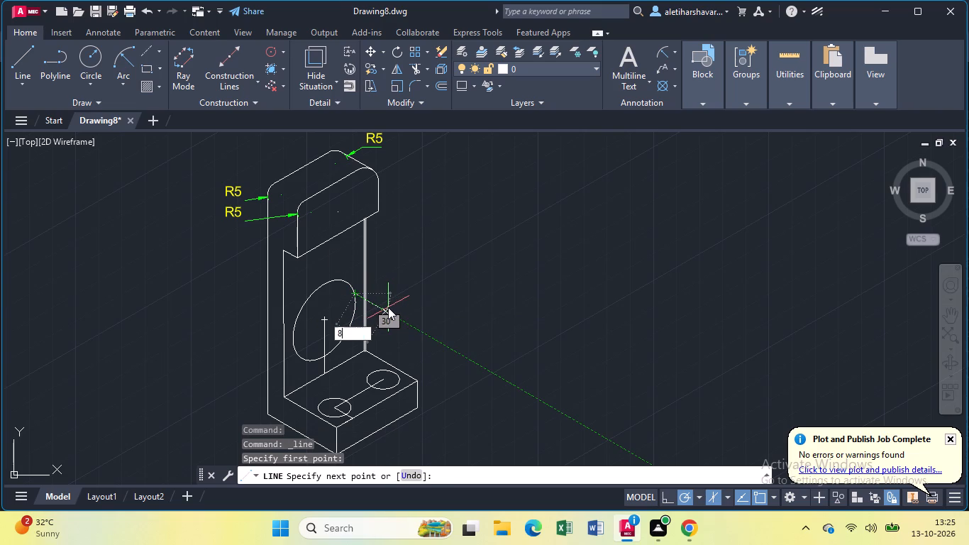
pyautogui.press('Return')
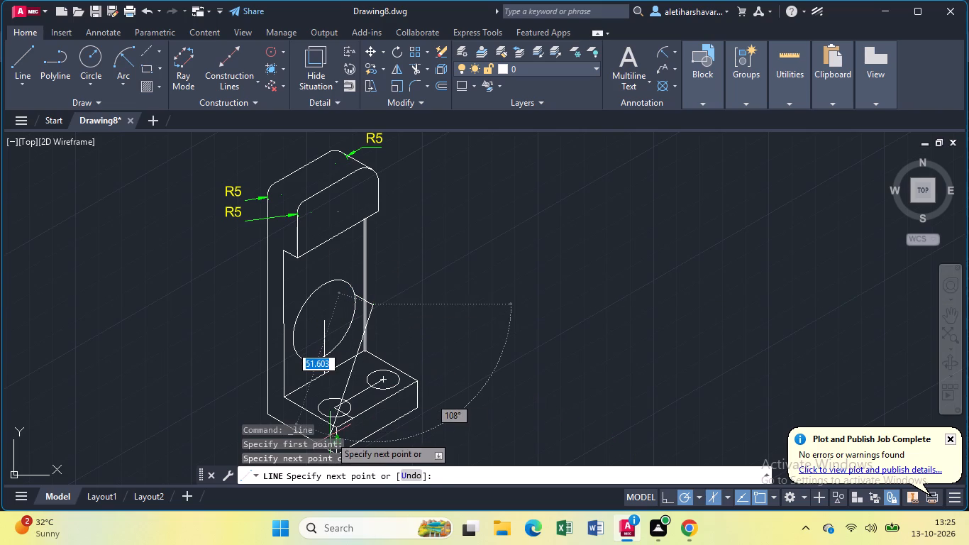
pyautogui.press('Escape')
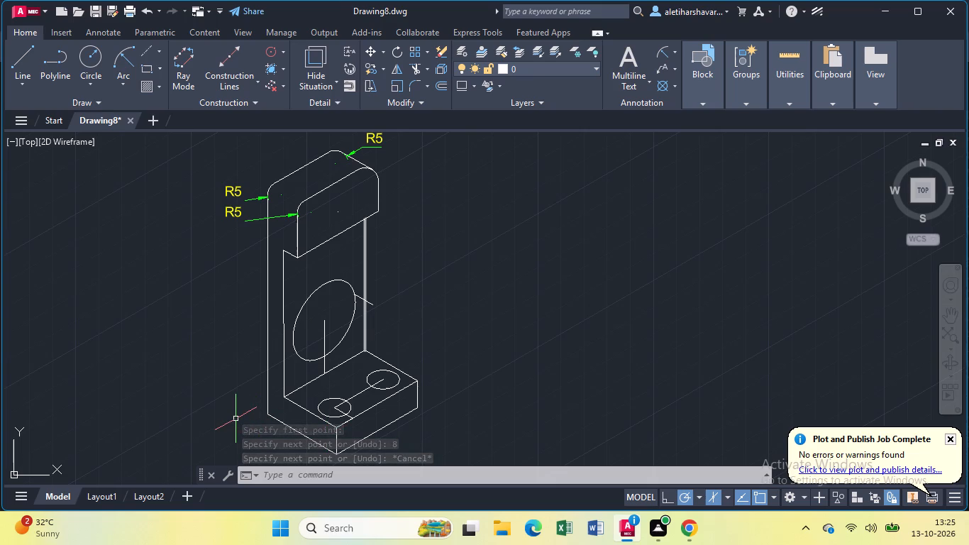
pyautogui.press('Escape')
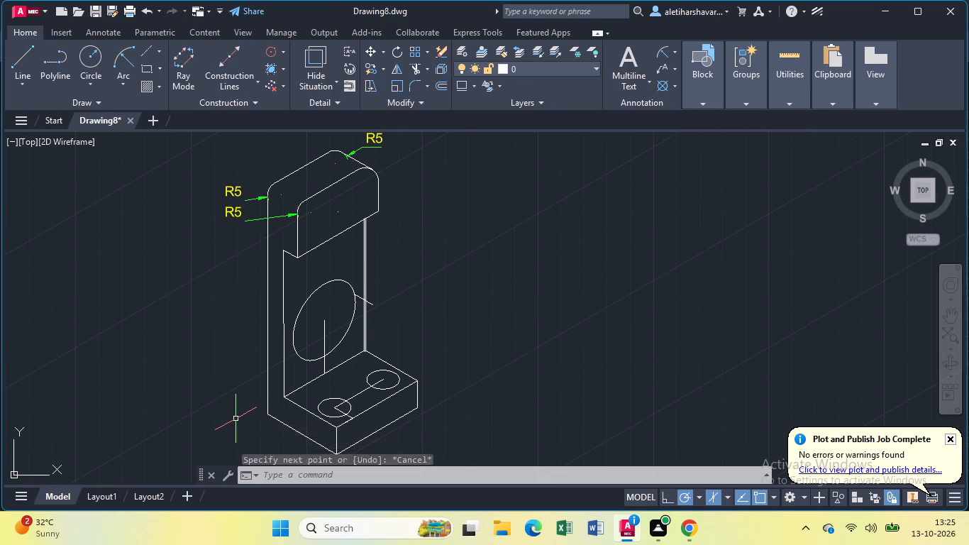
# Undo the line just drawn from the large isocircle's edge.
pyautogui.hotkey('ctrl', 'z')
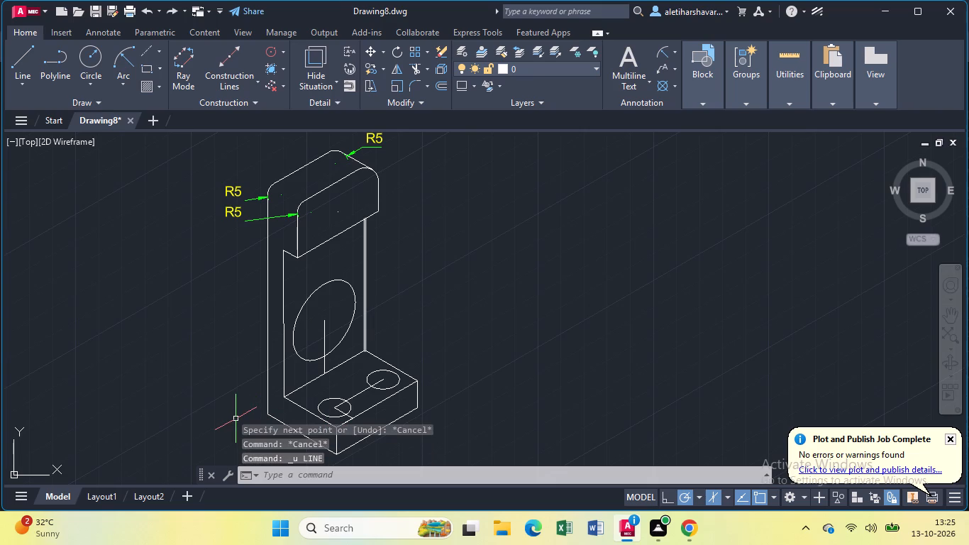
# Draw a line 8 long at 330° from a point slightly higher on the large isocircle's upper-right edge.
pyautogui.press('l')
pyautogui.press('Return')
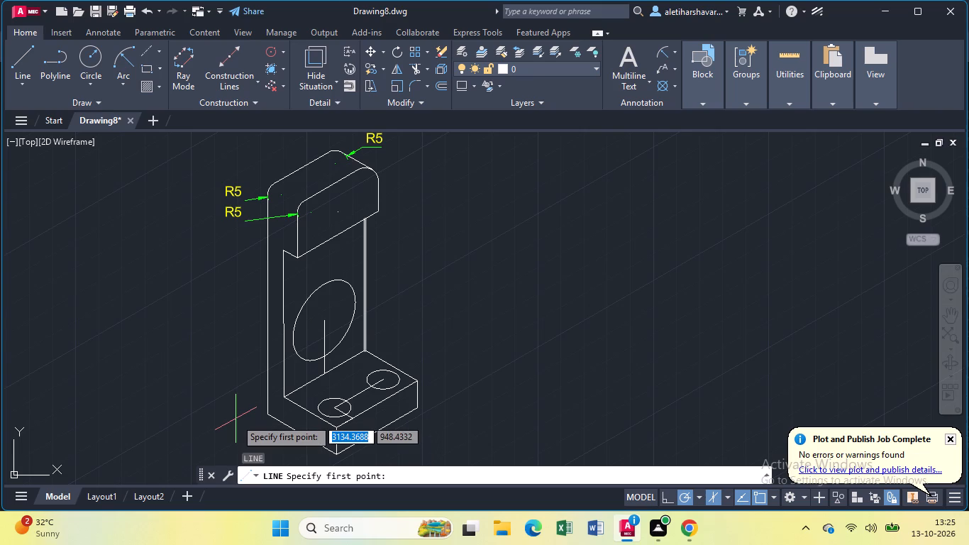
pyautogui.click(350, 284)
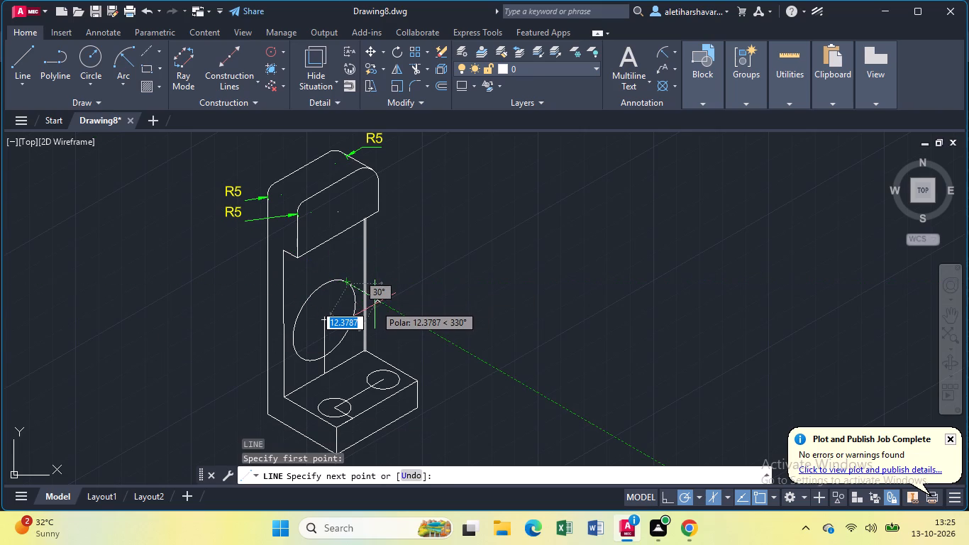
pyautogui.press('8')
pyautogui.press('Return')
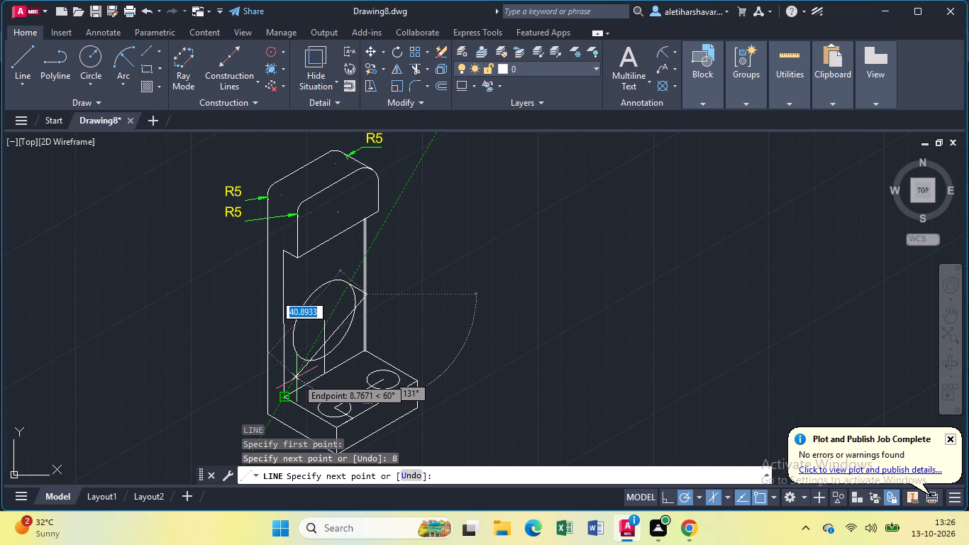
pyautogui.press('Escape')
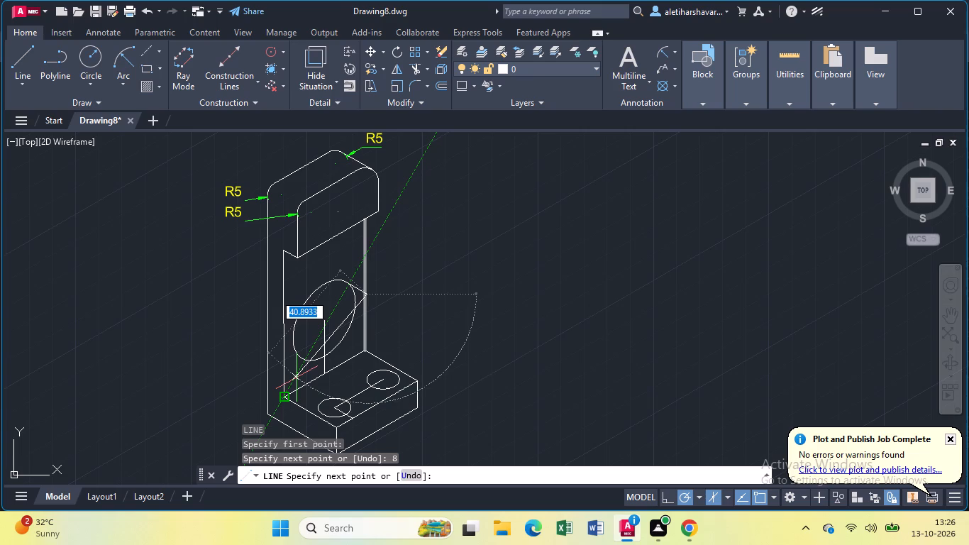
# Draw a parallel line 8 long at 330° from the lower-left edge of the upright's large isocircle.
pyautogui.press('l')
pyautogui.press('Return')
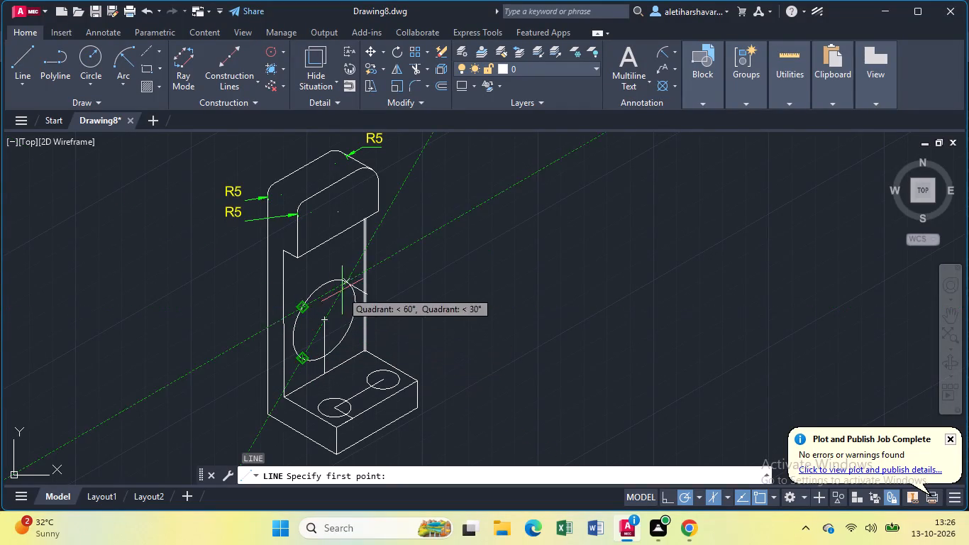
pyautogui.click(303, 354)
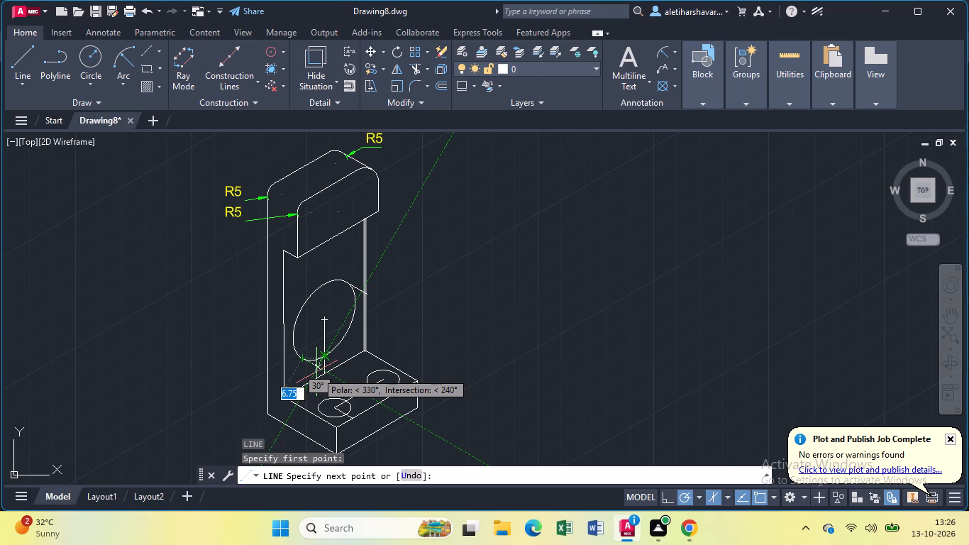
pyautogui.press('8')
pyautogui.press('Return')
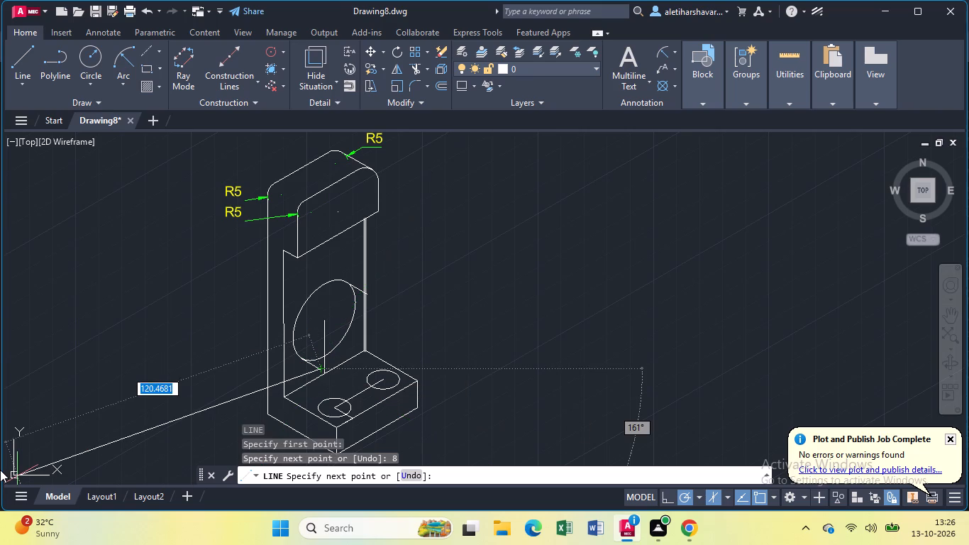
pyautogui.press('Escape')
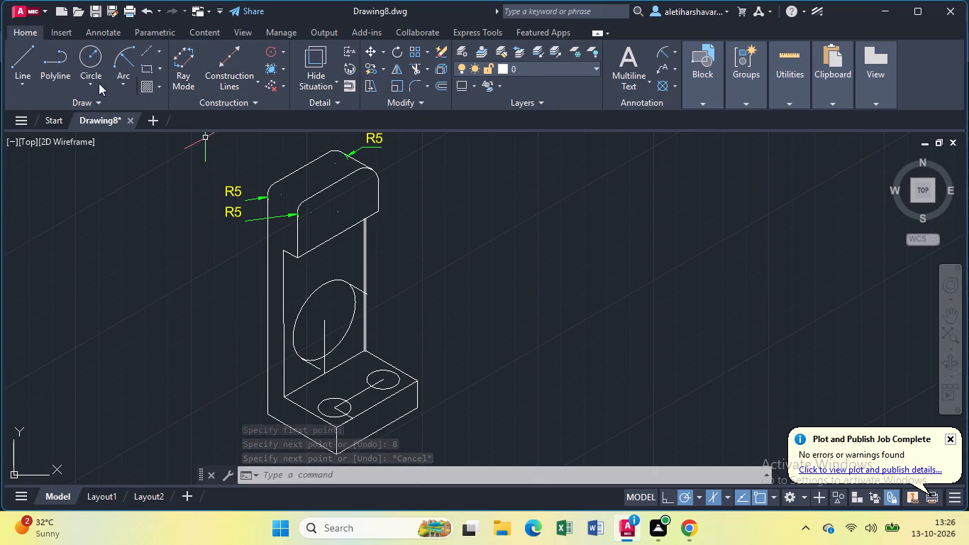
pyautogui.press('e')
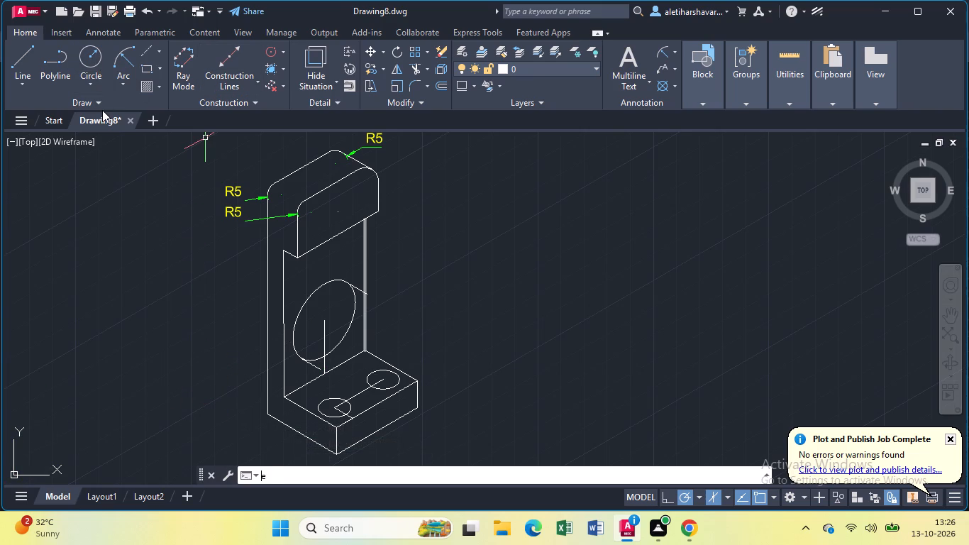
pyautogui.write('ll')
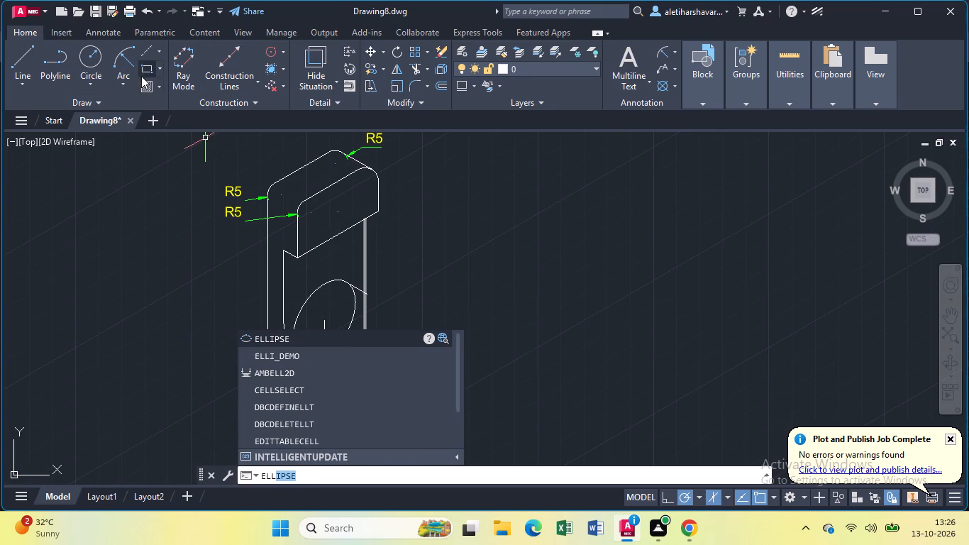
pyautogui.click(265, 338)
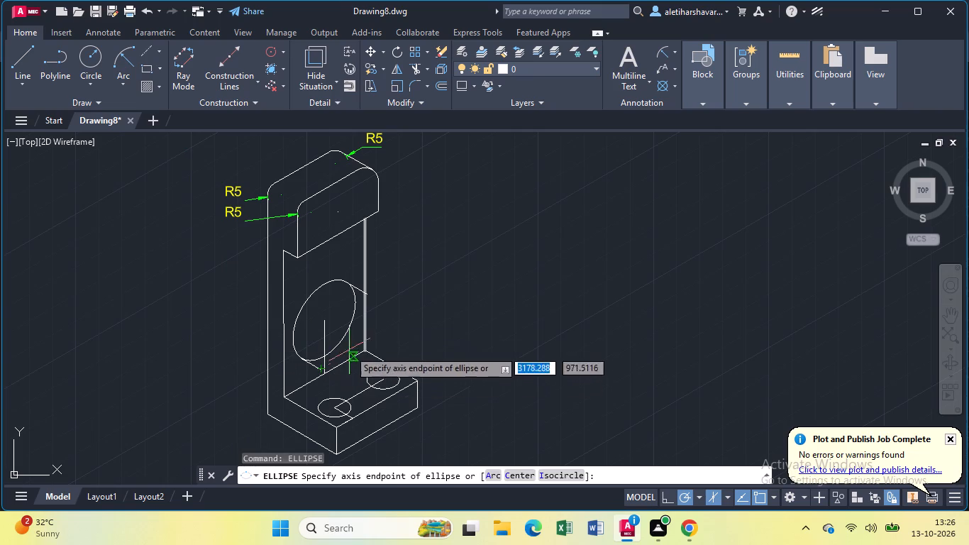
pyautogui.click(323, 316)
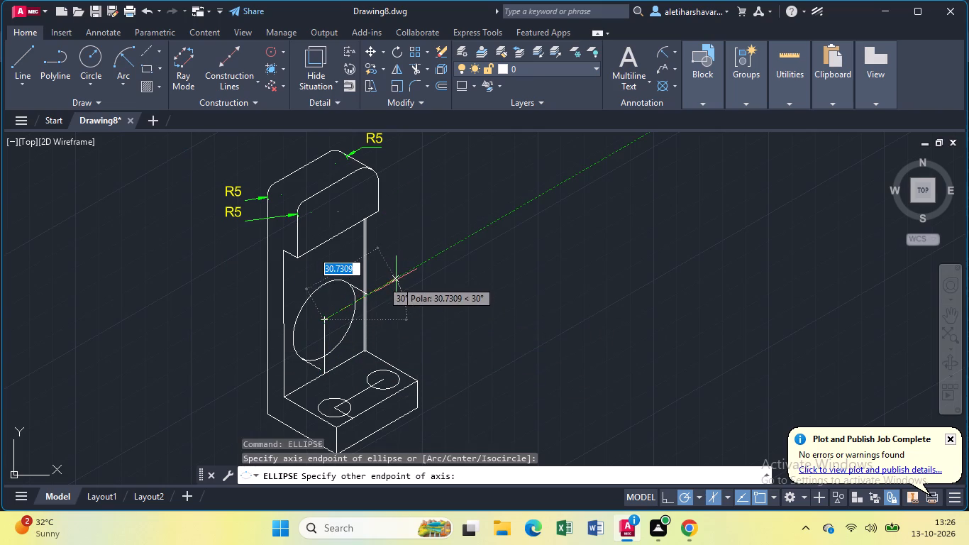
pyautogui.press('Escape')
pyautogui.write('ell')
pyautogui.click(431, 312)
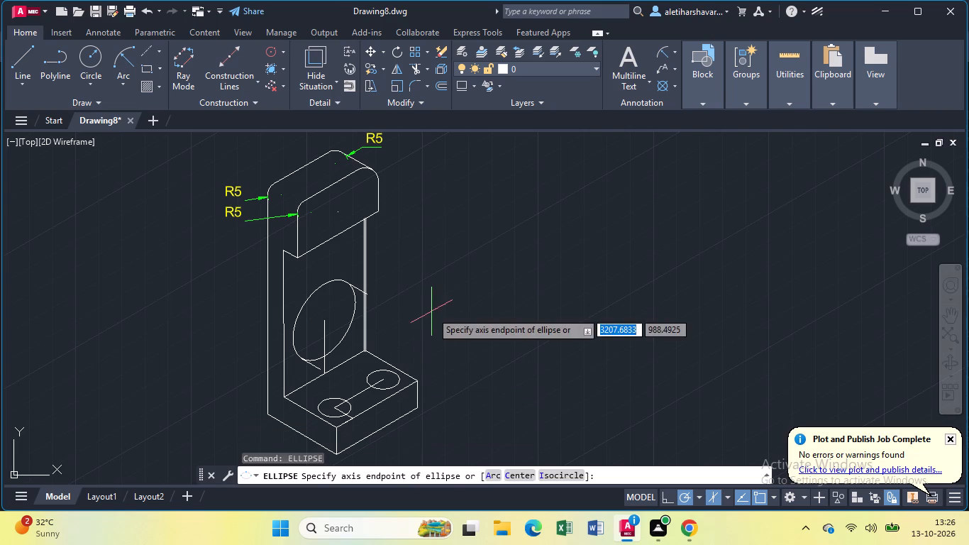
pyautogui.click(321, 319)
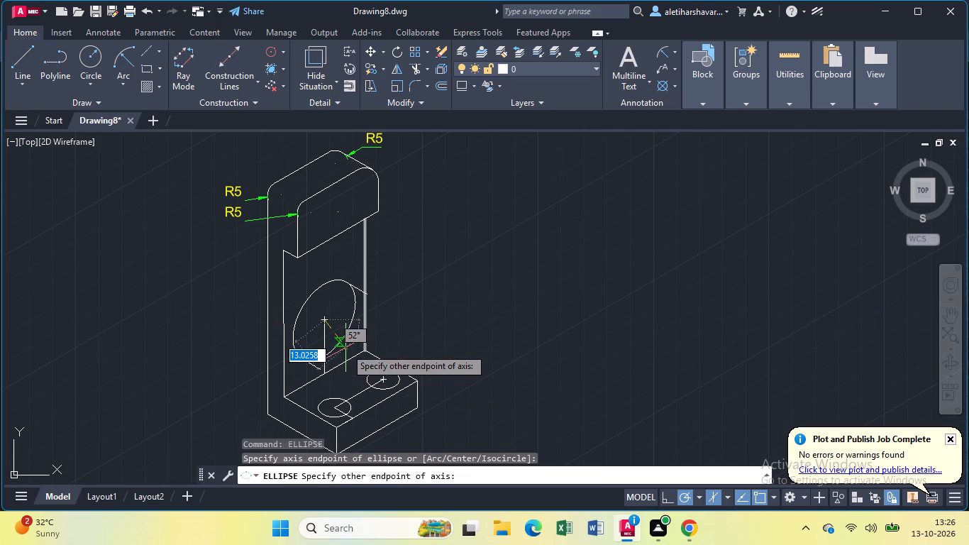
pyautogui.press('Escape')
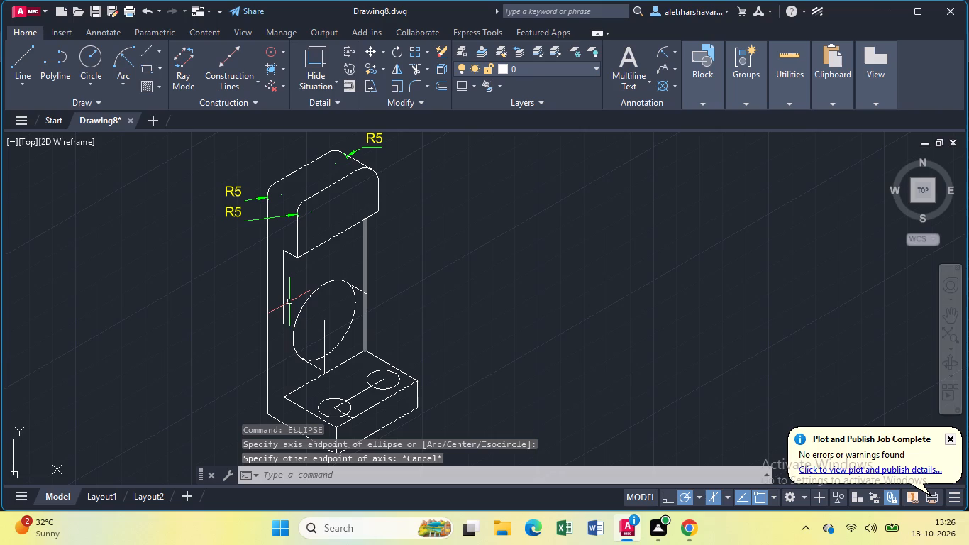
# Draw a line 8 long at 330° from the centre of the upright's large isocircle.
pyautogui.press('l')
pyautogui.press('Return')
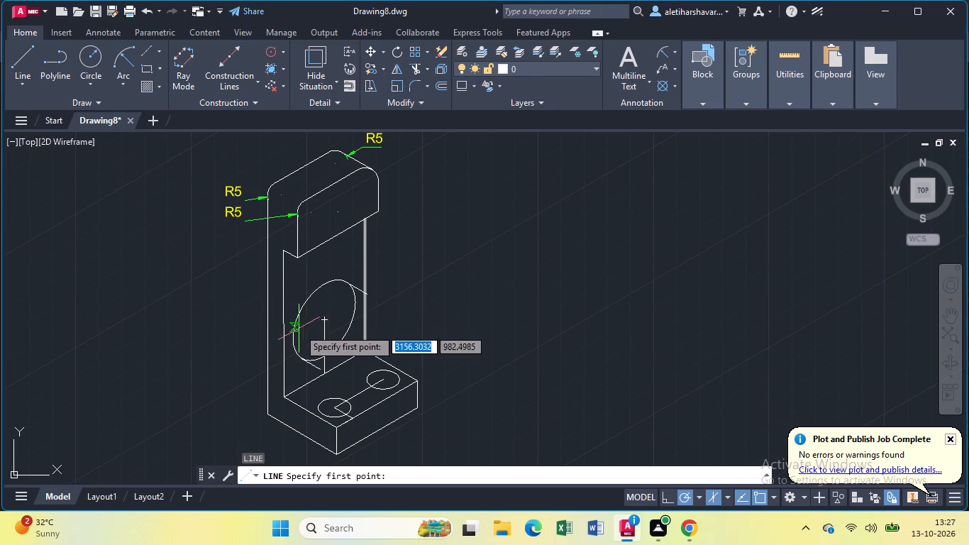
pyautogui.click(320, 323)
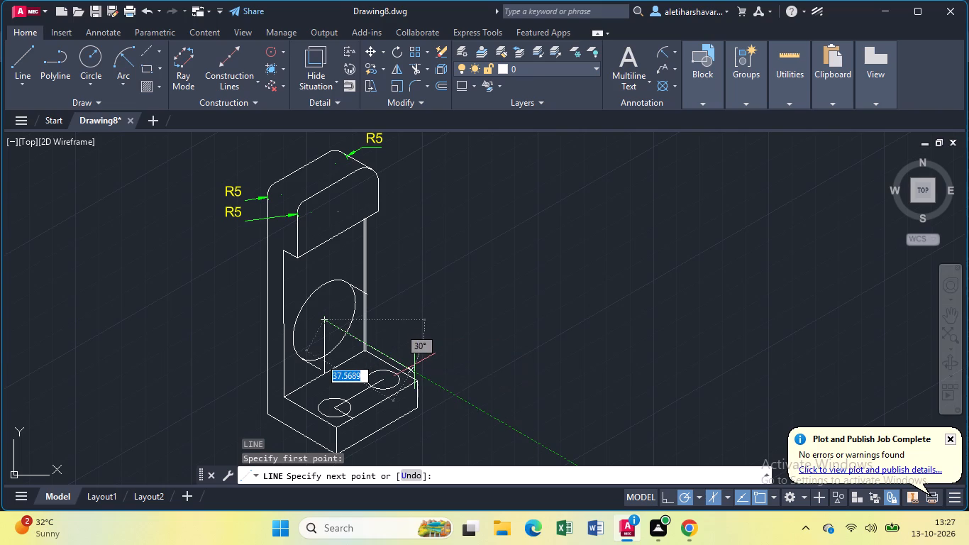
pyautogui.press('8')
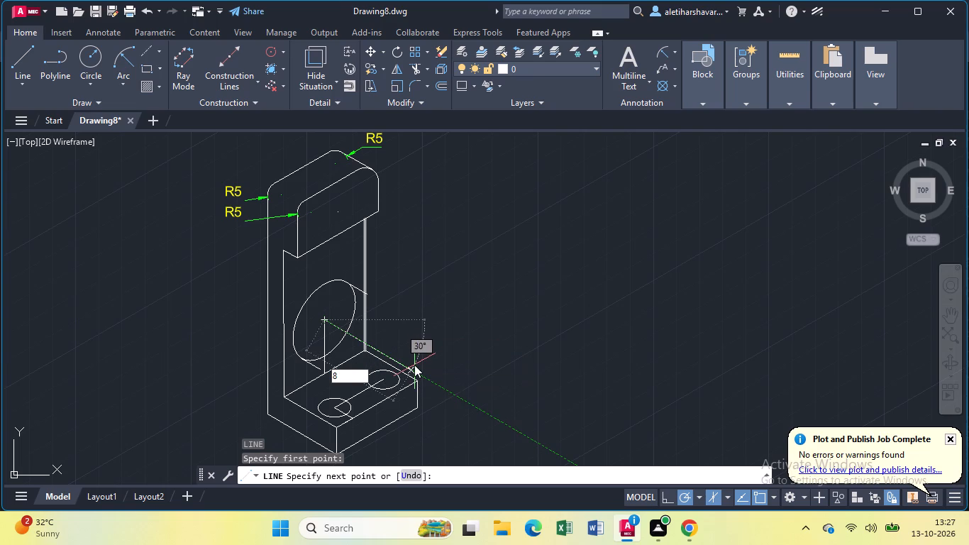
pyautogui.press('Return')
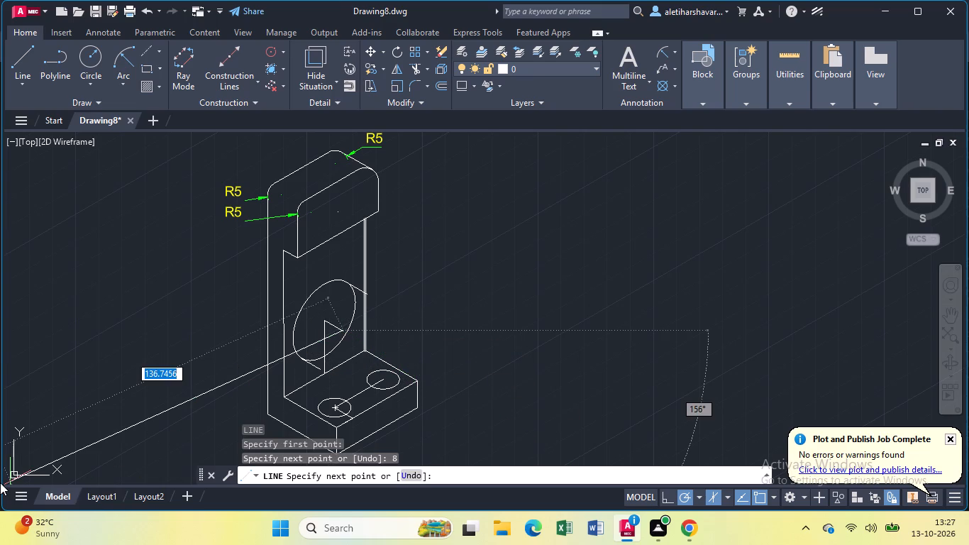
pyautogui.press('Escape')
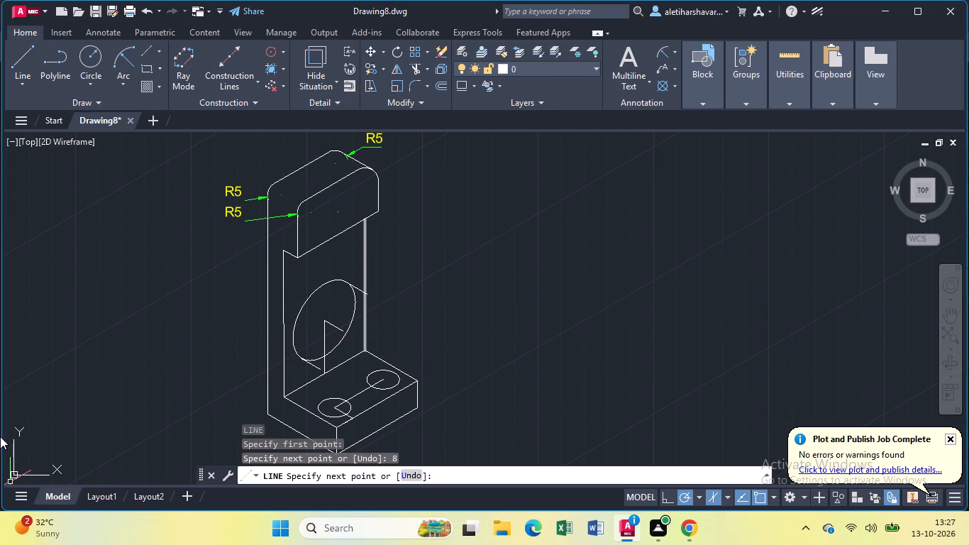
# Draw a second radius 13.5 isocircle in the right isoplane, centred on the free end of the line from the first isocircle's centre.
pyautogui.write('ell')
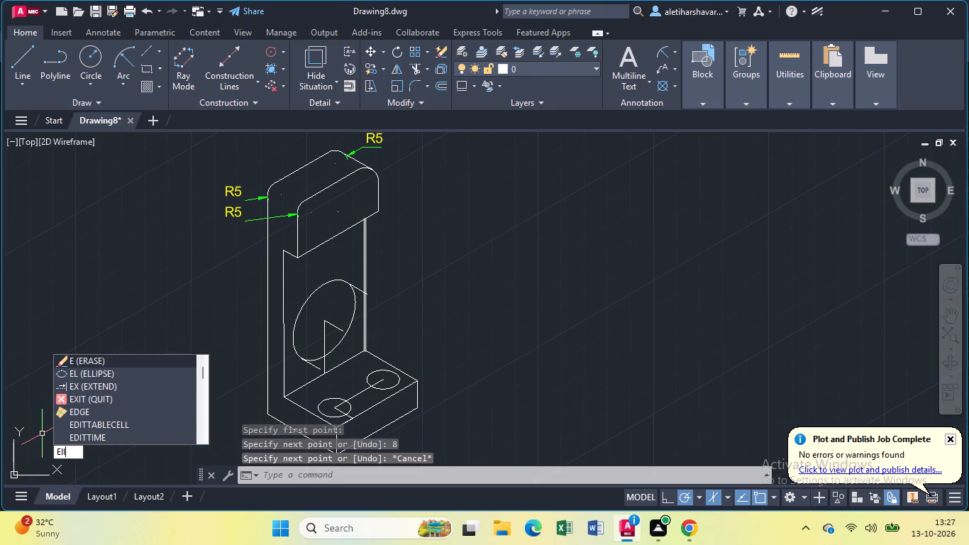
pyautogui.click(84, 363)
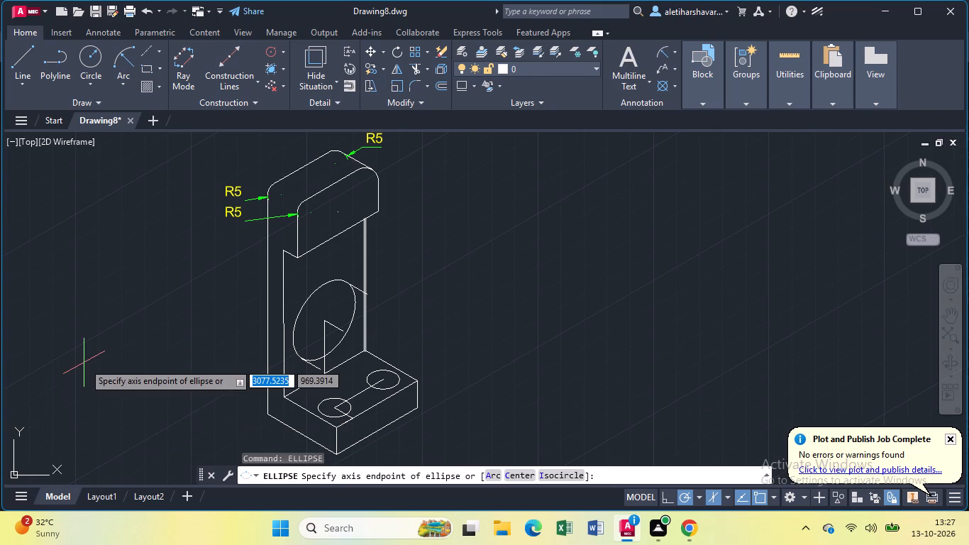
pyautogui.click(570, 475)
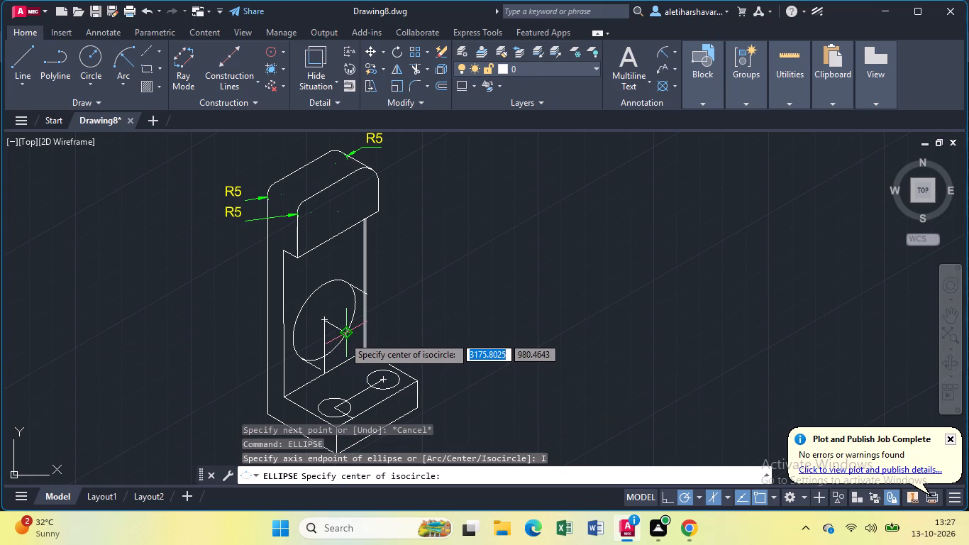
pyautogui.click(338, 335)
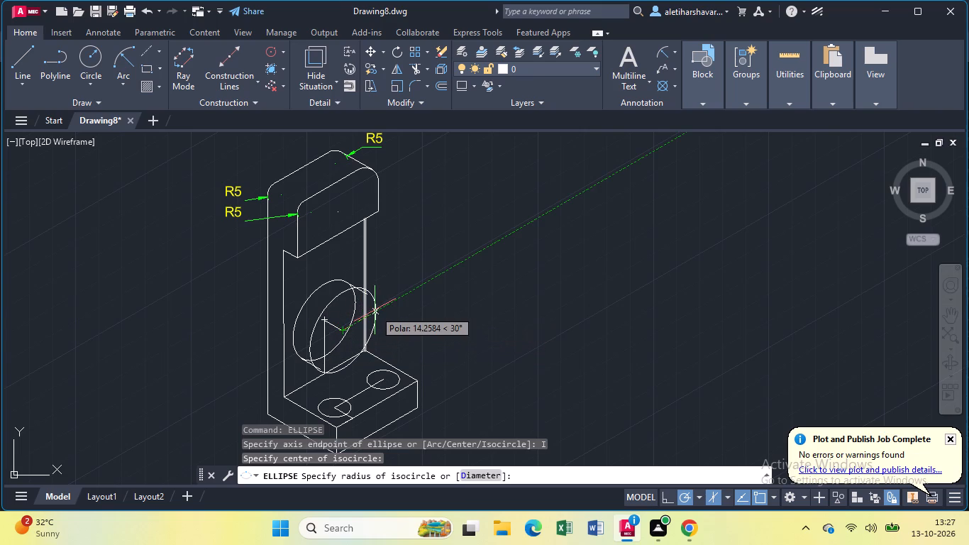
pyautogui.write('13')
pyautogui.press('.')
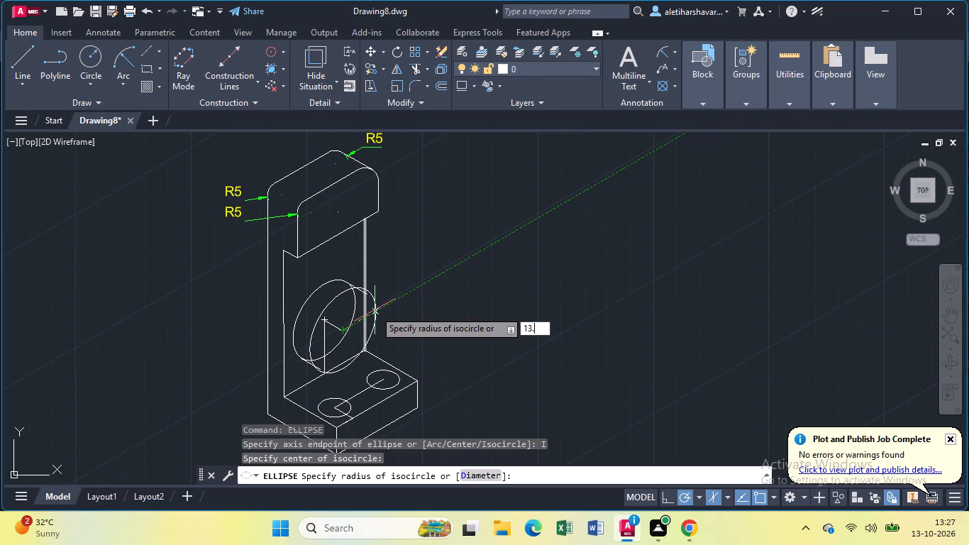
pyautogui.press('5')
pyautogui.press('Return')
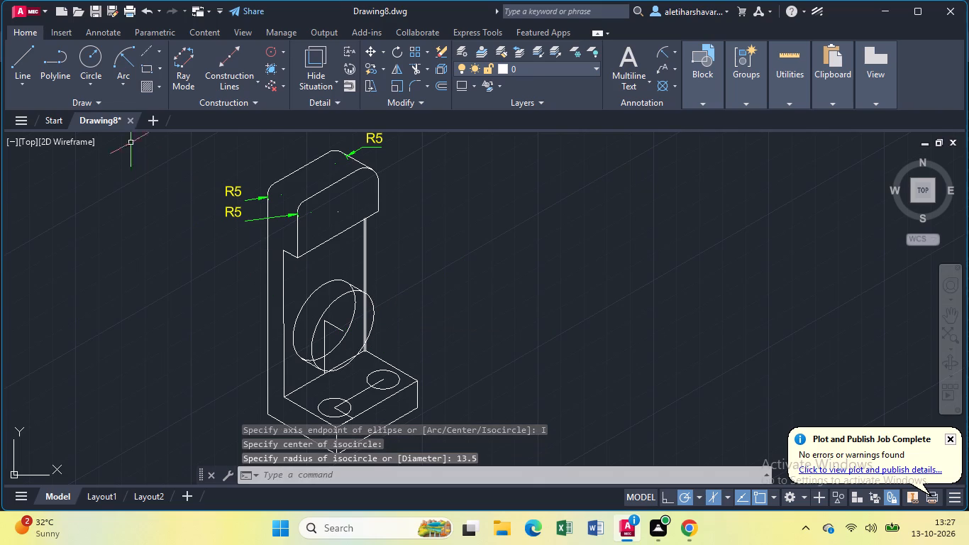
# Draw a radius 8 isocircle in the right isoplane, concentric with the boss's front radius 13.5 isocircle.
pyautogui.click(92, 57)
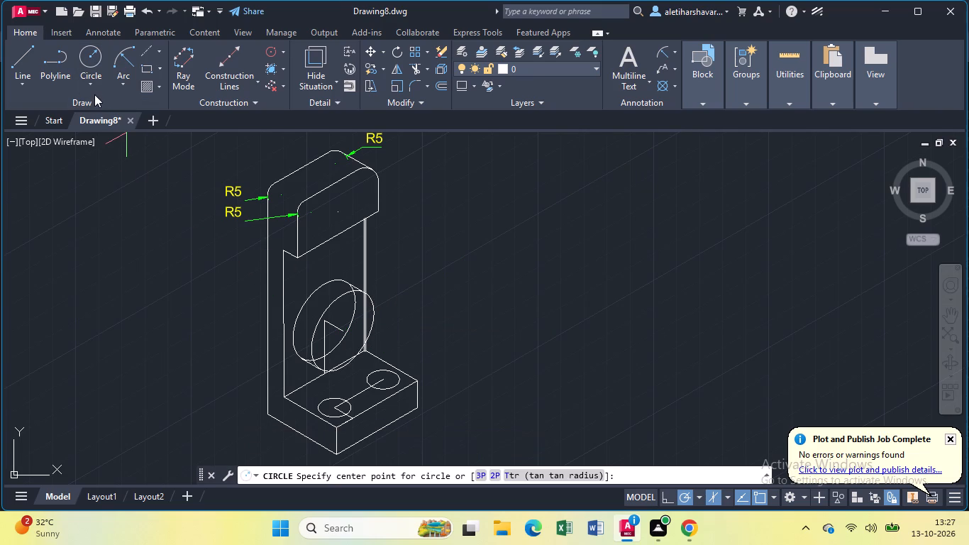
pyautogui.press('Escape')
pyautogui.write('ell')
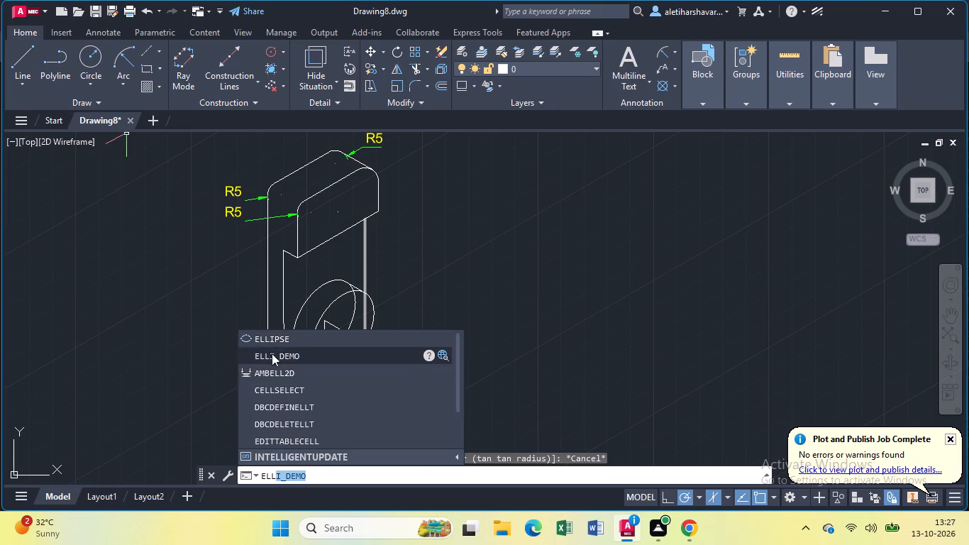
pyautogui.click(280, 335)
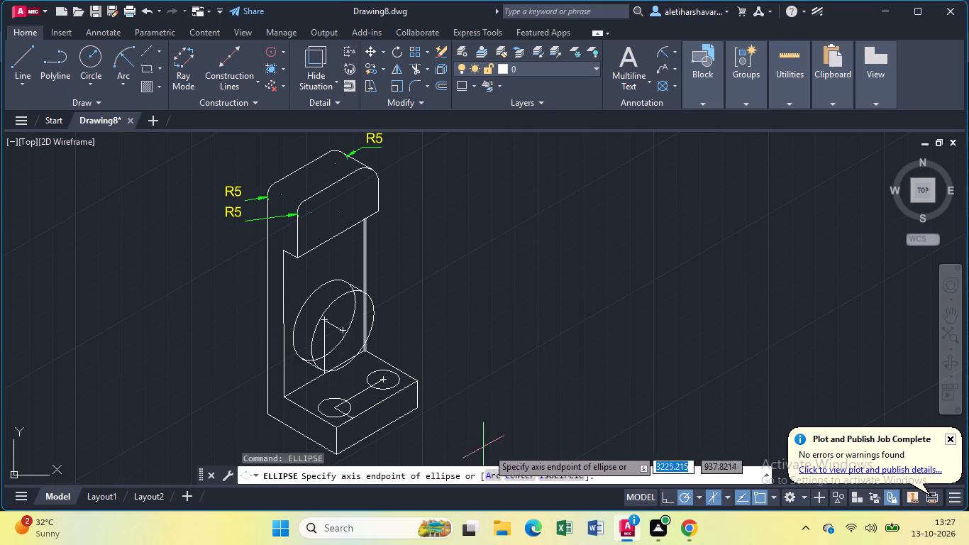
pyautogui.click(546, 473)
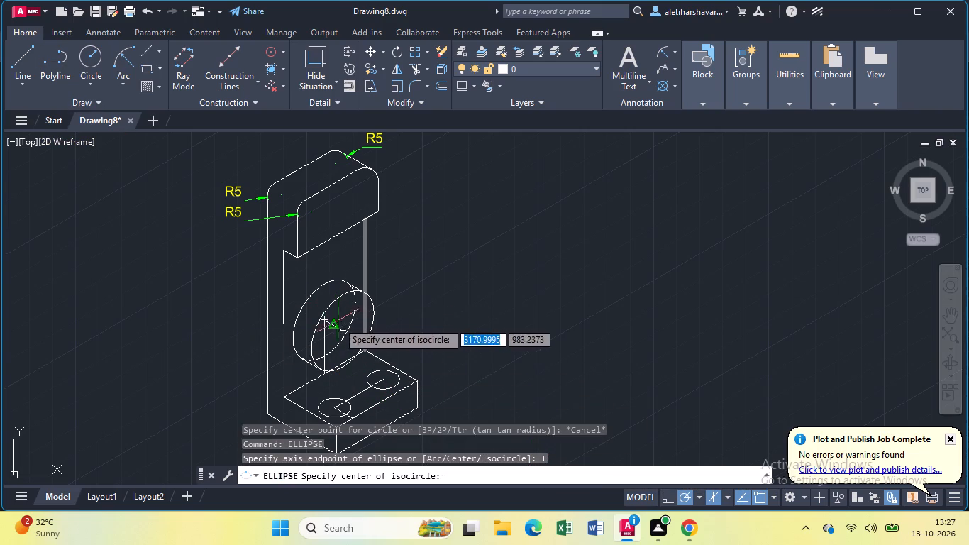
pyautogui.click(344, 333)
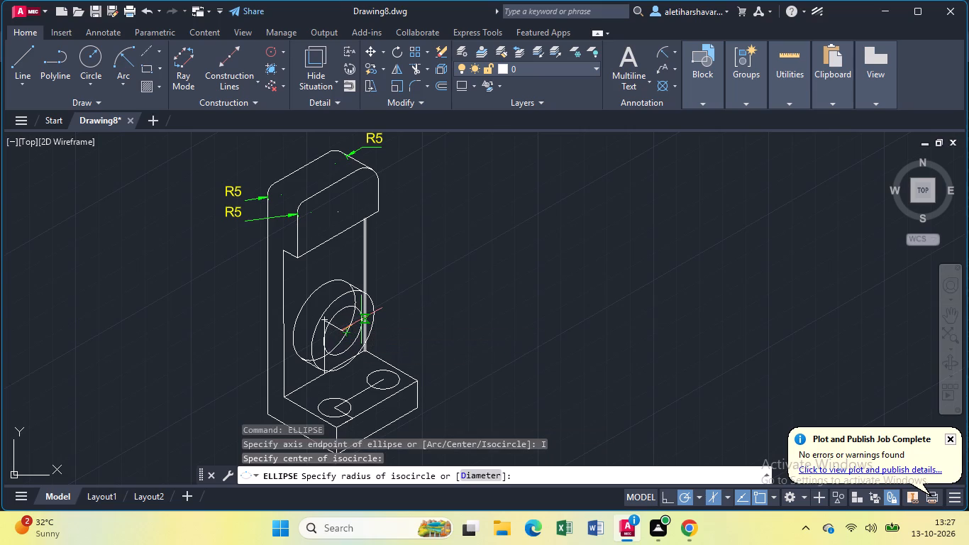
pyautogui.press('8')
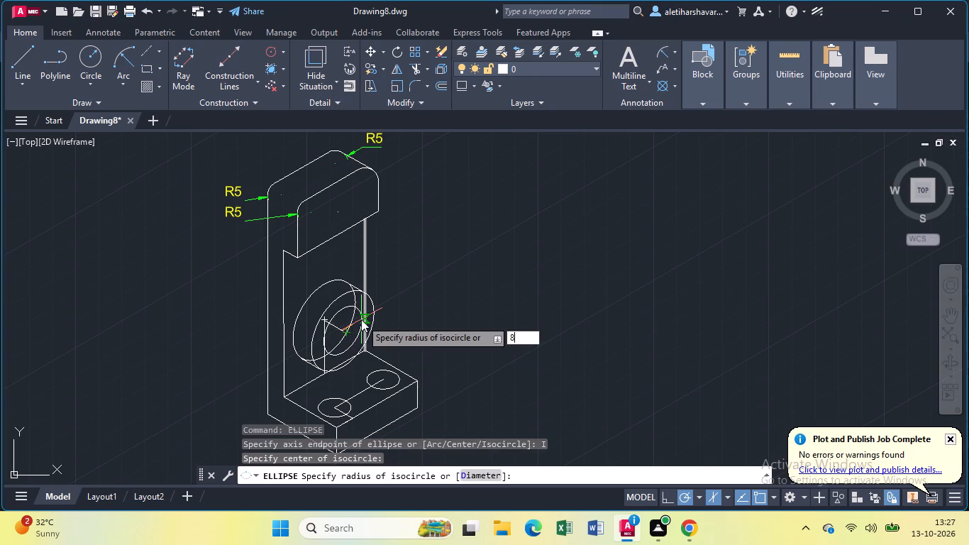
pyautogui.press('Return')
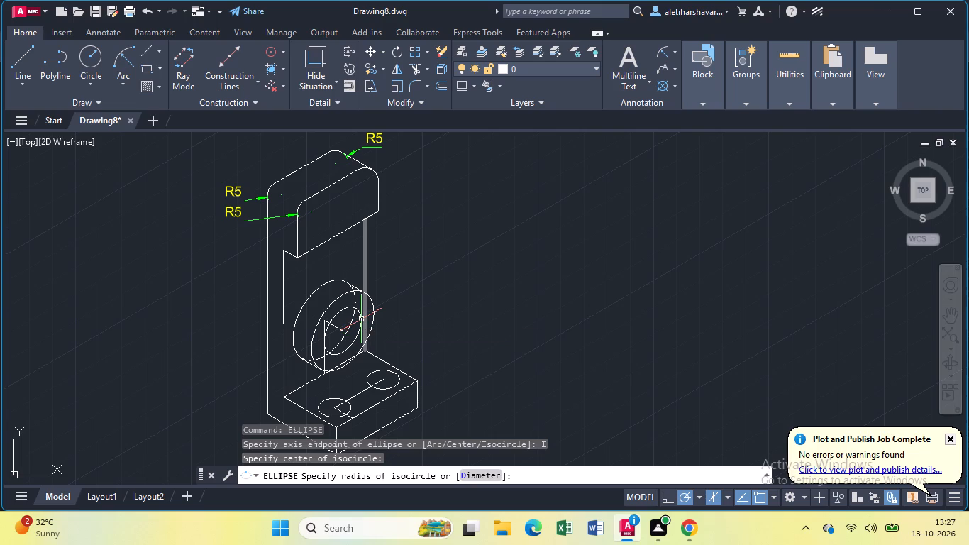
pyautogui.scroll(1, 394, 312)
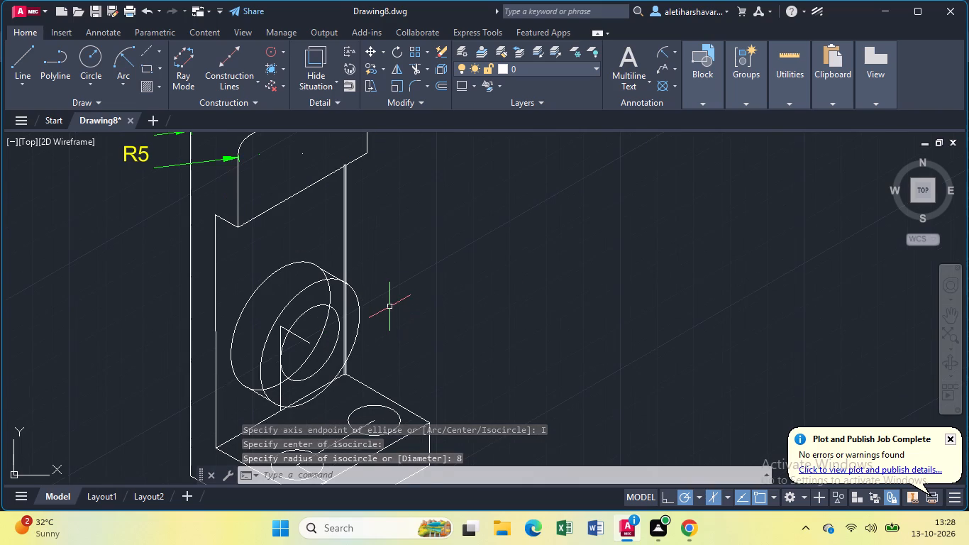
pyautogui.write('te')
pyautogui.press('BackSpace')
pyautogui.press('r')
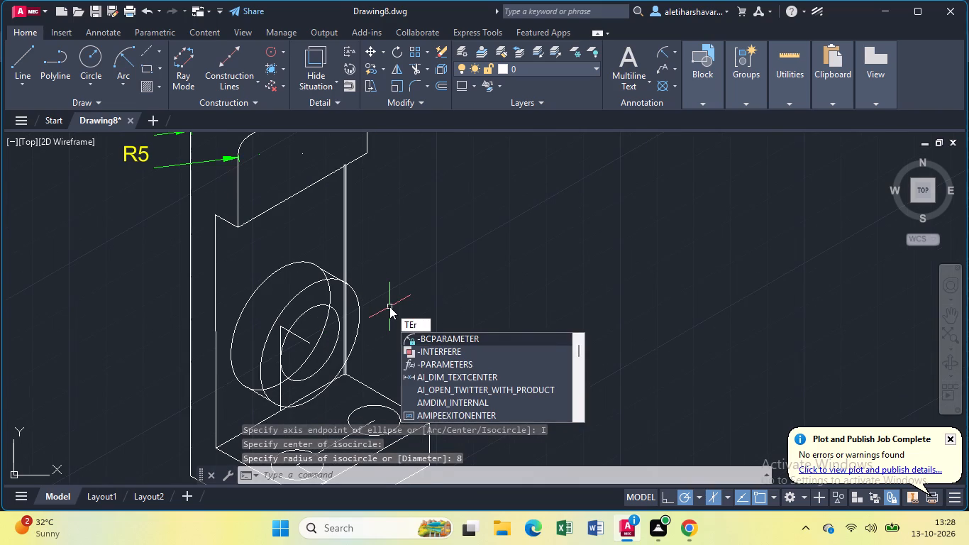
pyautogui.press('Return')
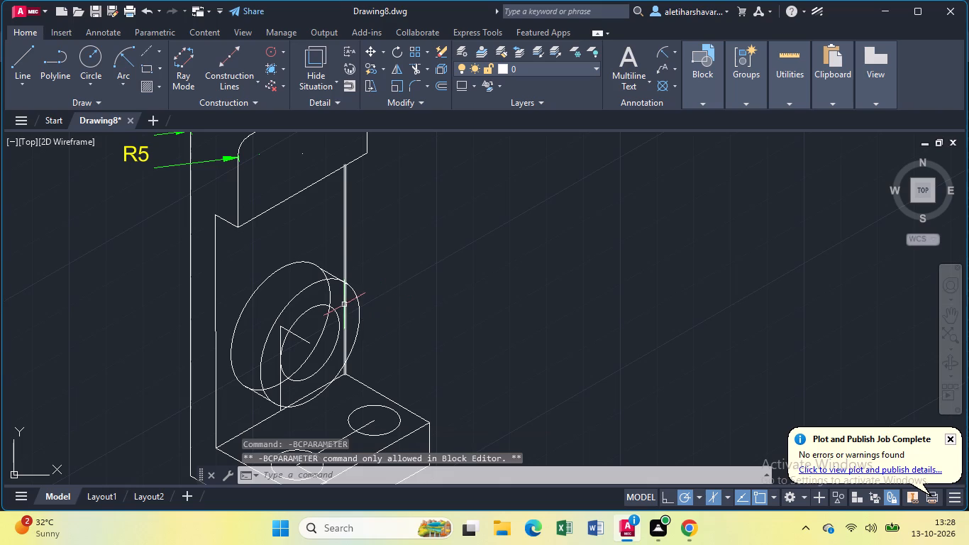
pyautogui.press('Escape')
# Trim the upright's vertical edge behind the boss and the centre construction lines in and around the inner isocircle.
pyautogui.write('tr')
pyautogui.press('Return')
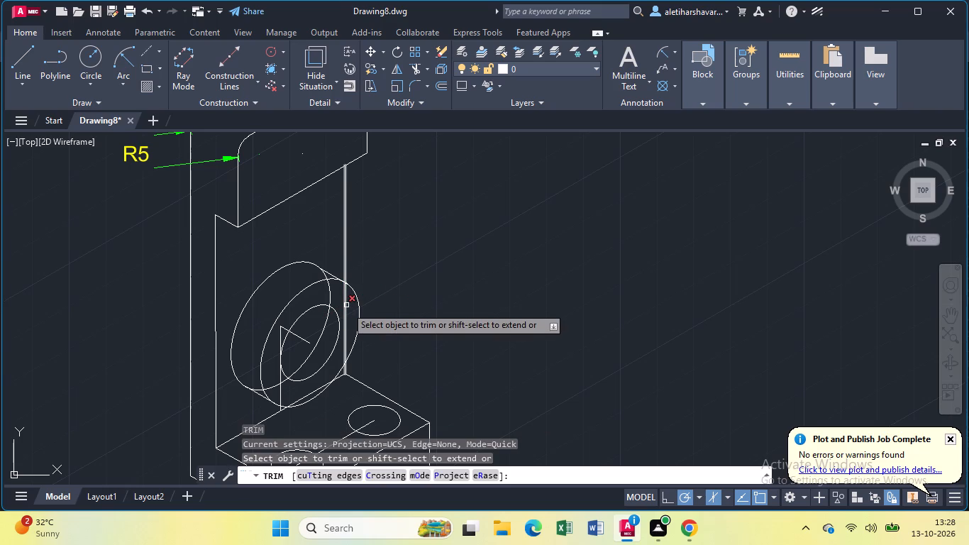
pyautogui.click(345, 310)
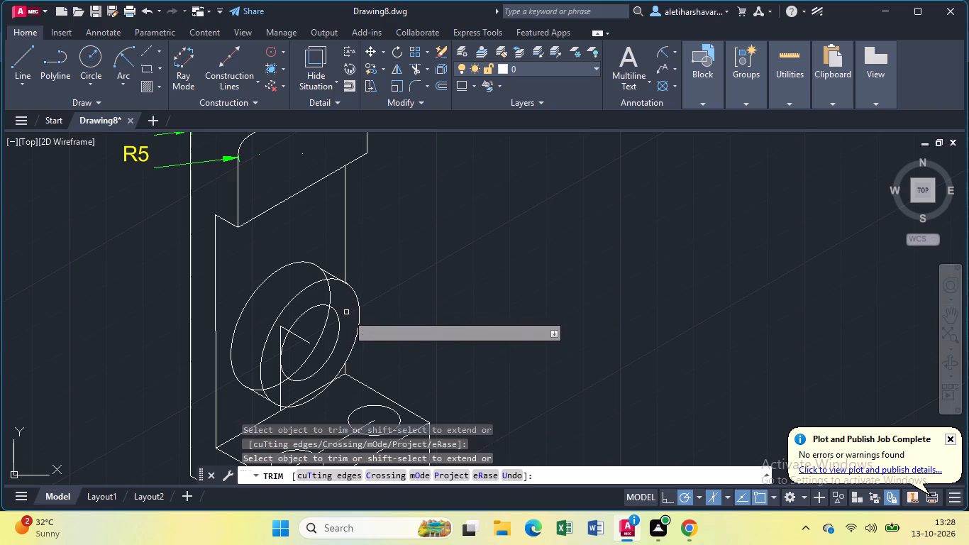
pyautogui.click(299, 338)
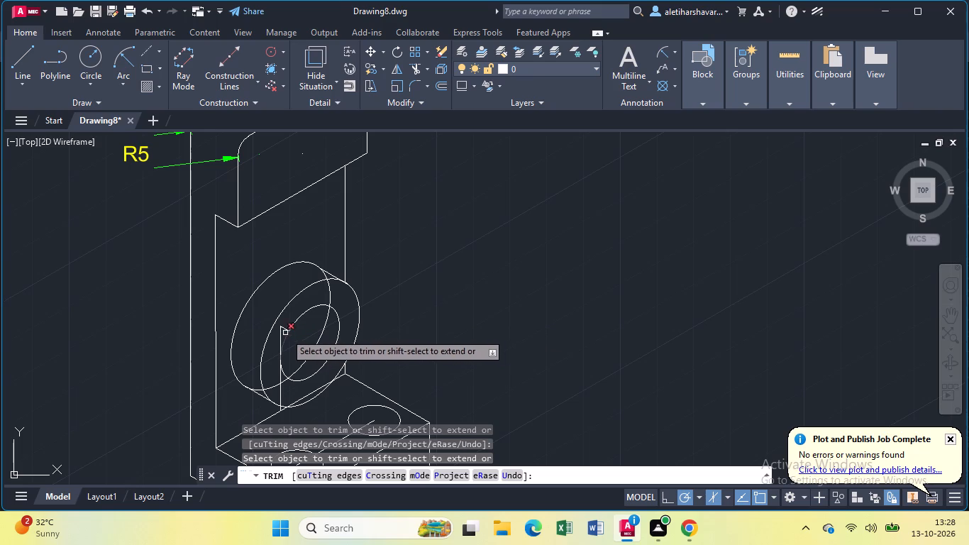
pyautogui.click(283, 329)
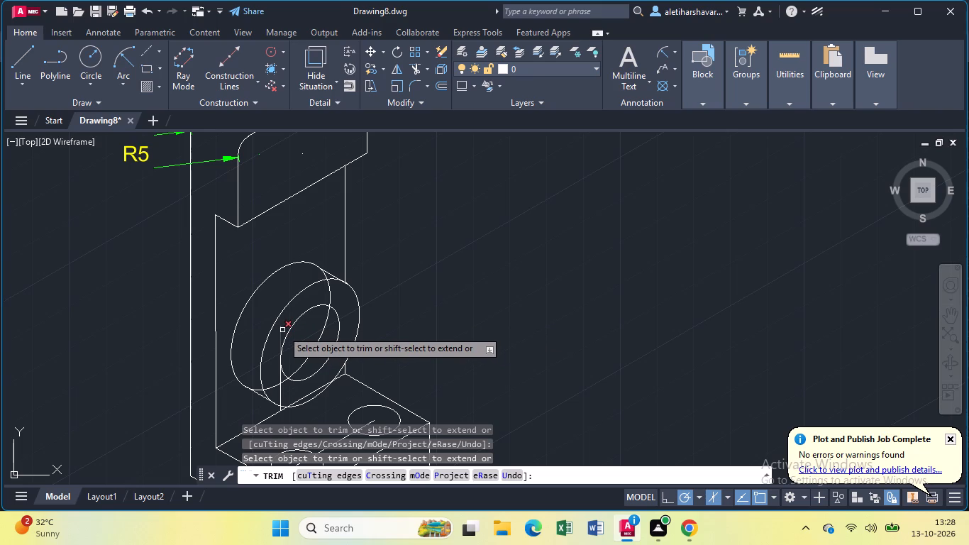
pyautogui.click(282, 330)
# Trim away the rear isocircle's hidden arc segments between the two tangent lines of the boss.
pyautogui.click(331, 299)
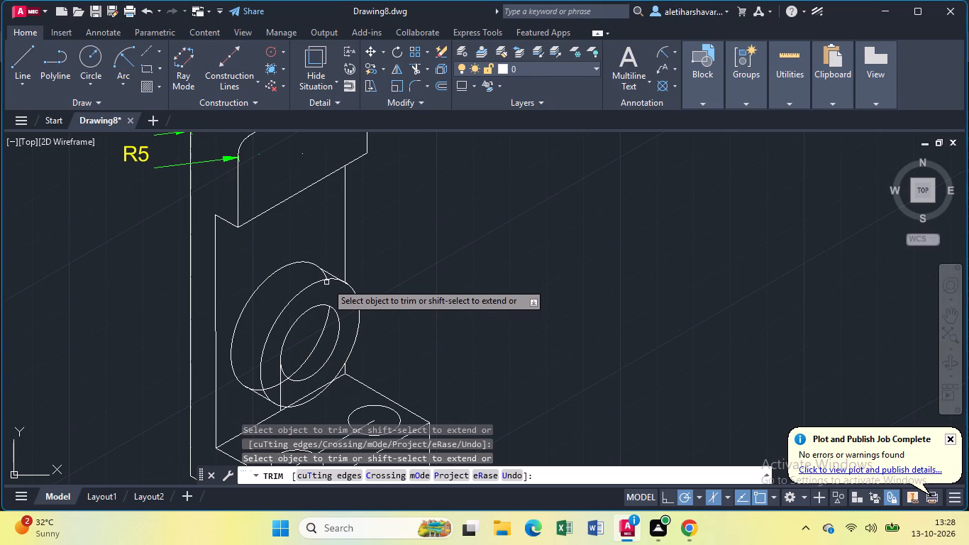
pyautogui.click(323, 276)
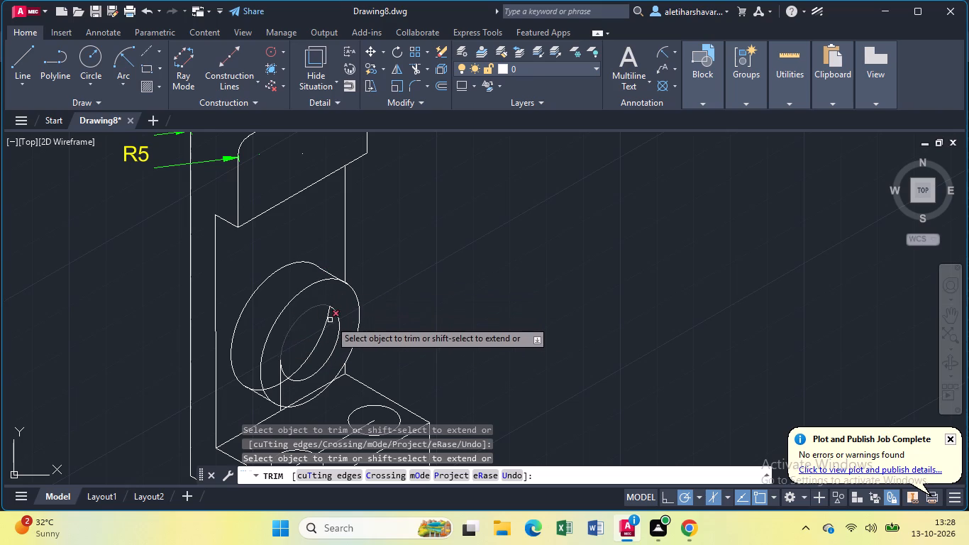
pyautogui.click(324, 324)
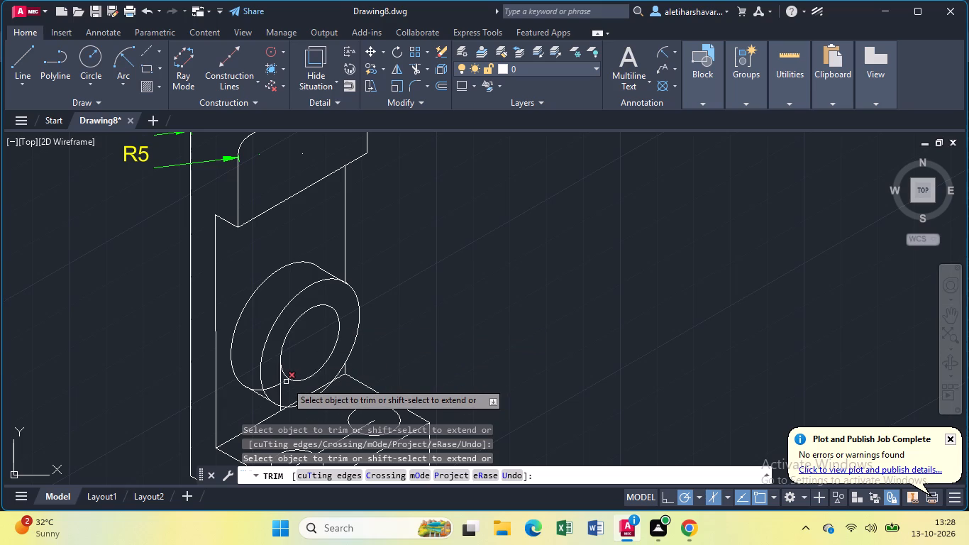
pyautogui.click(284, 382)
pyautogui.click(270, 386)
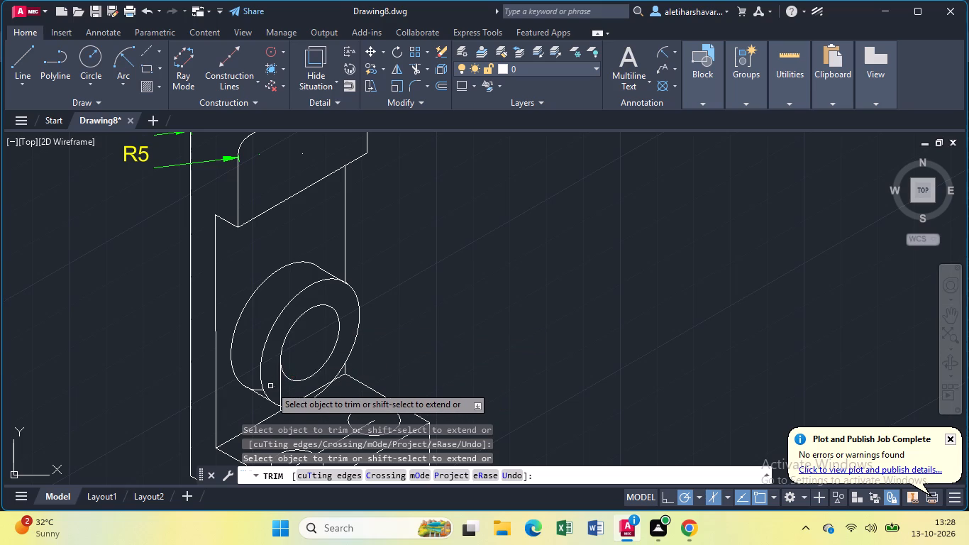
pyautogui.click(256, 390)
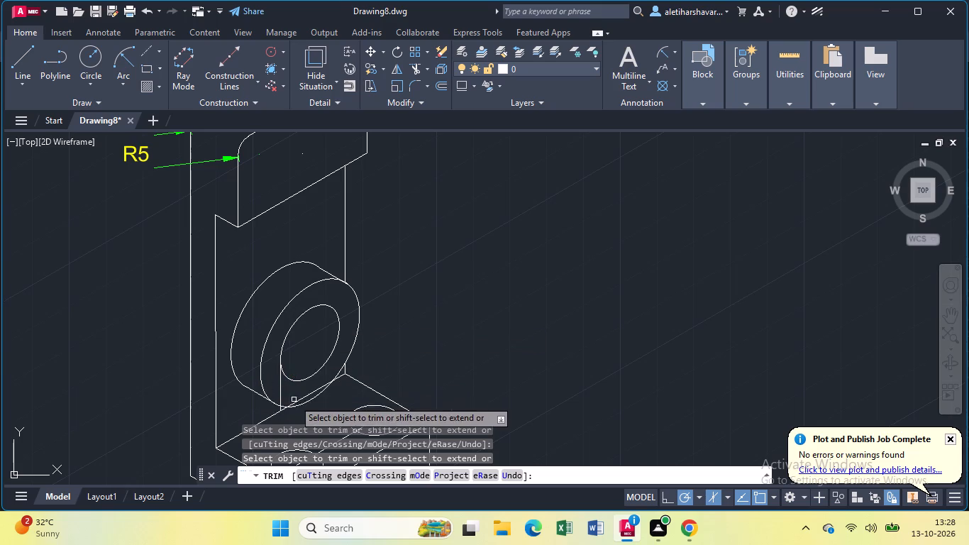
# Trim away the rest of the vertical construction line and the base edge segment hidden behind the boss's front face.
pyautogui.click(279, 391)
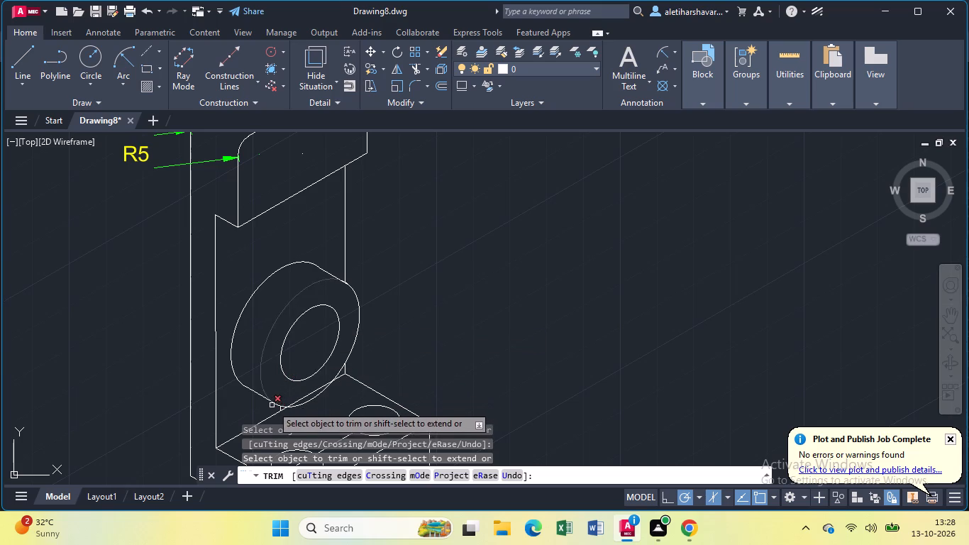
pyautogui.scroll(2, 270, 402)
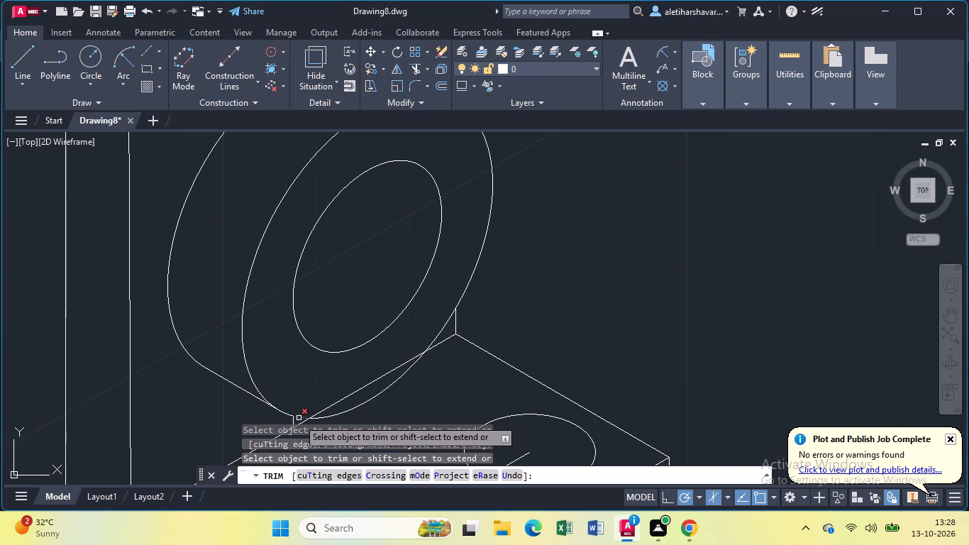
pyautogui.click(292, 421)
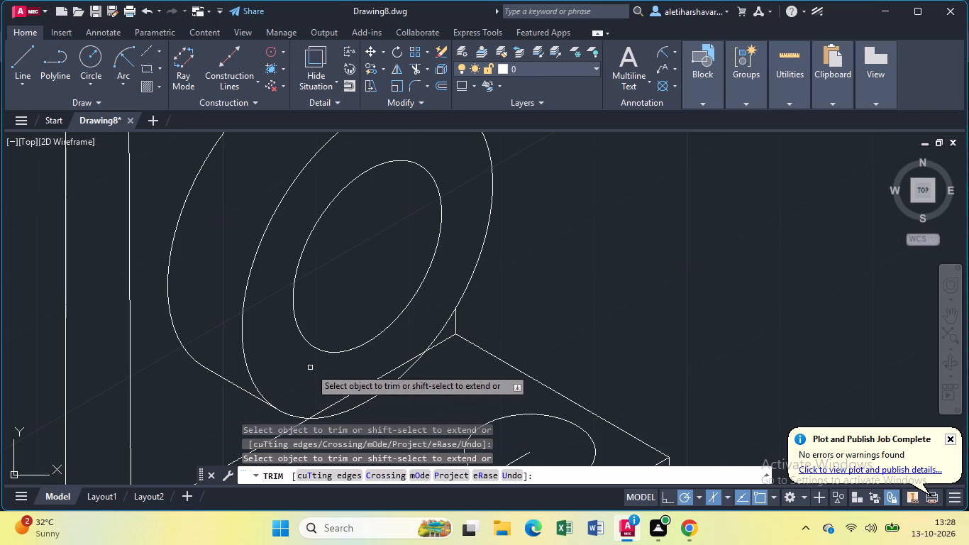
pyautogui.scroll(-1, 310, 368)
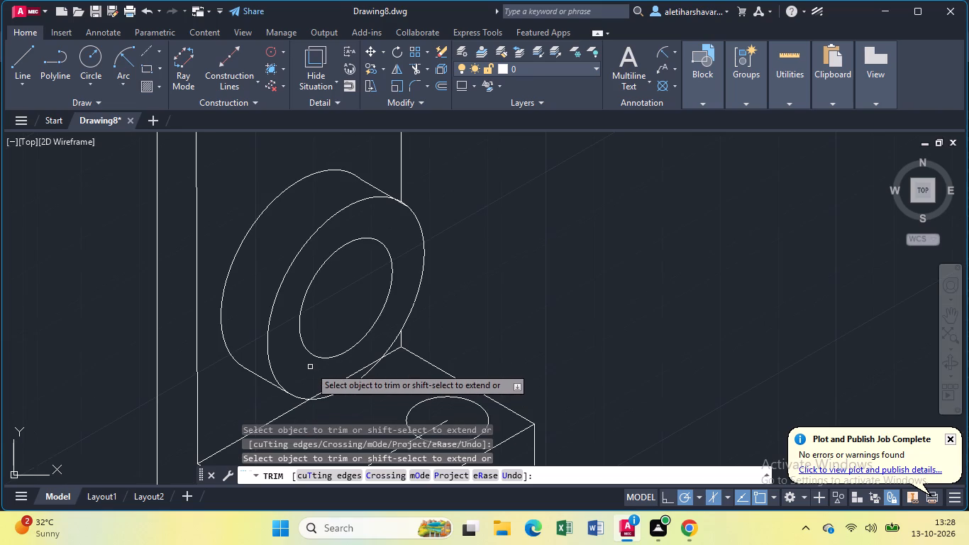
pyautogui.scroll(-1, 284, 367)
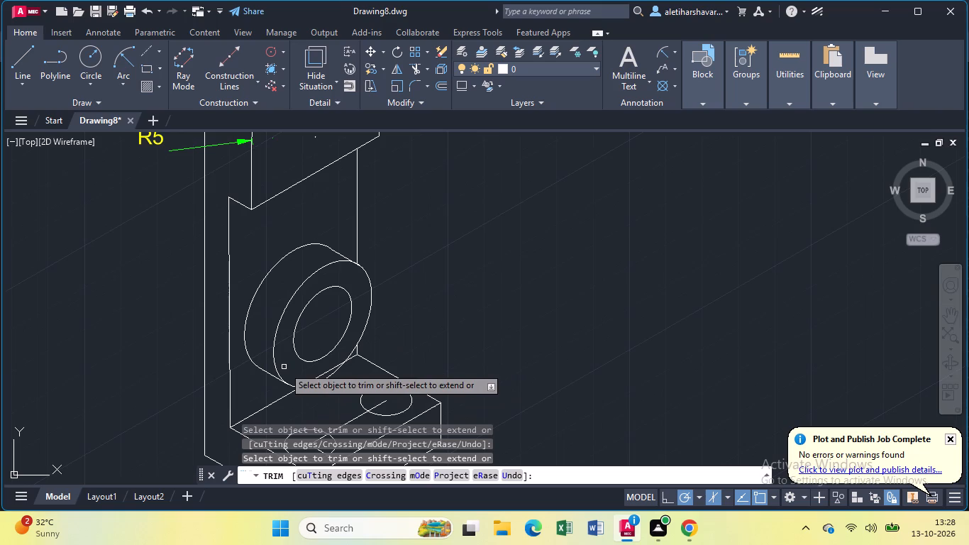
pyautogui.click(317, 376)
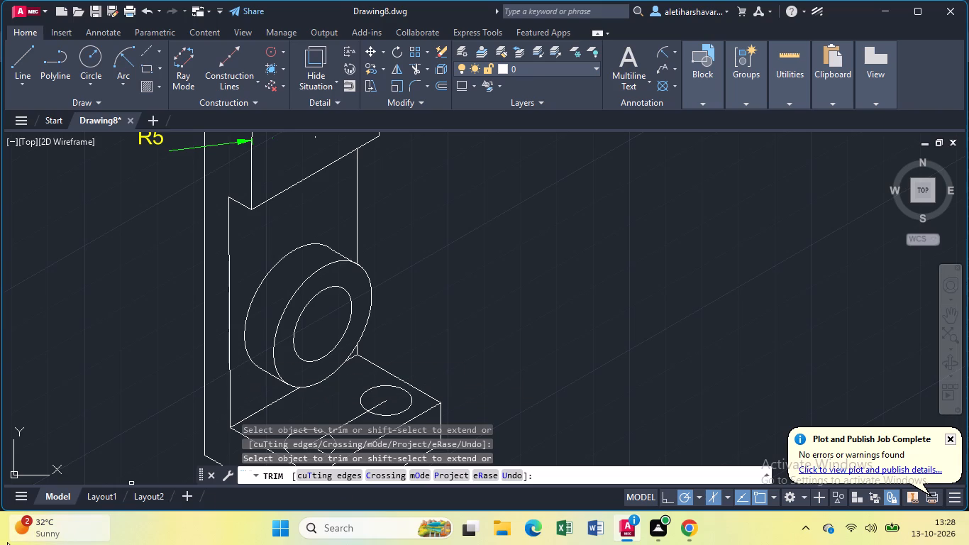
pyautogui.press('Escape')
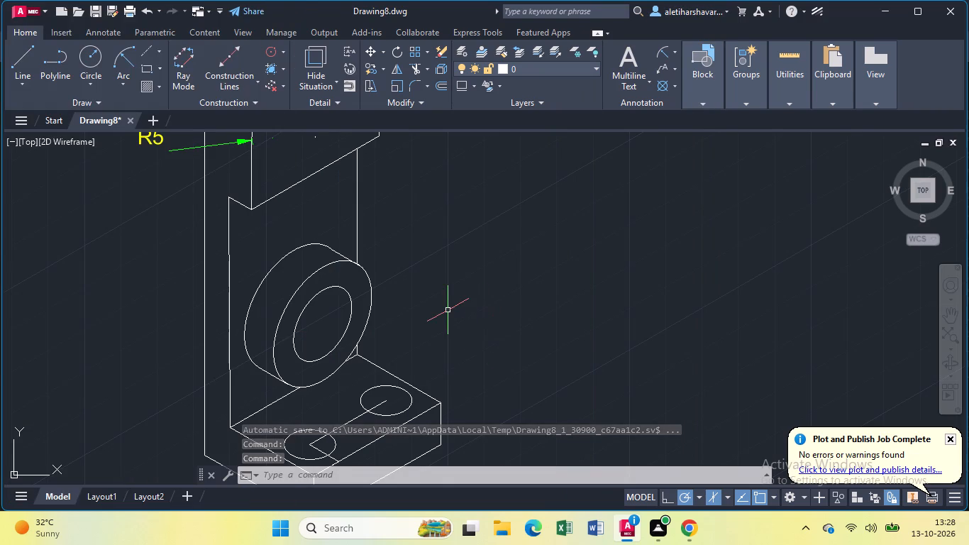
# Draw a vertical line about 25.75 long upward from the midpoint of the lower edge of the upper block's front face.
pyautogui.moveTo(448, 310); pyautogui.dragTo(347, 256, button='middle')
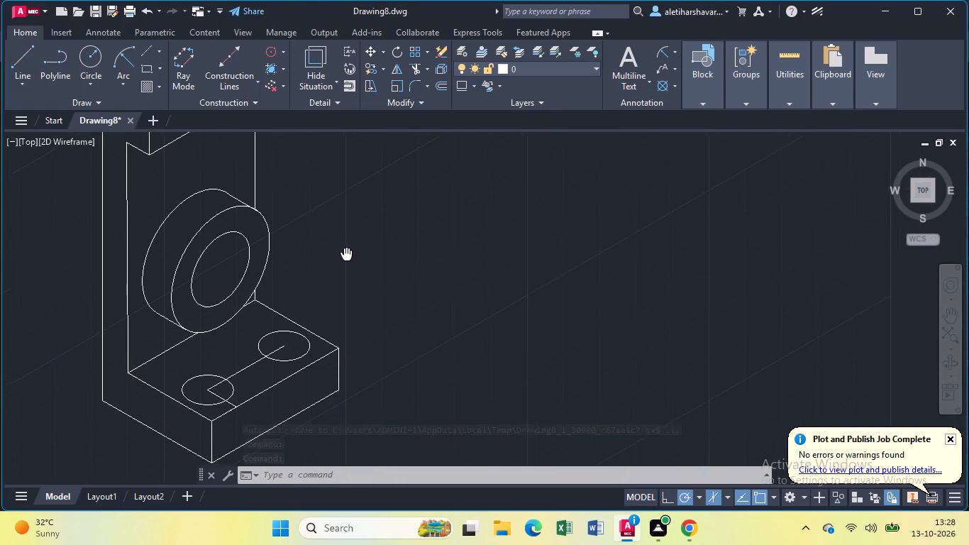
pyautogui.moveTo(347, 256); pyautogui.dragTo(358, 260, button='middle')
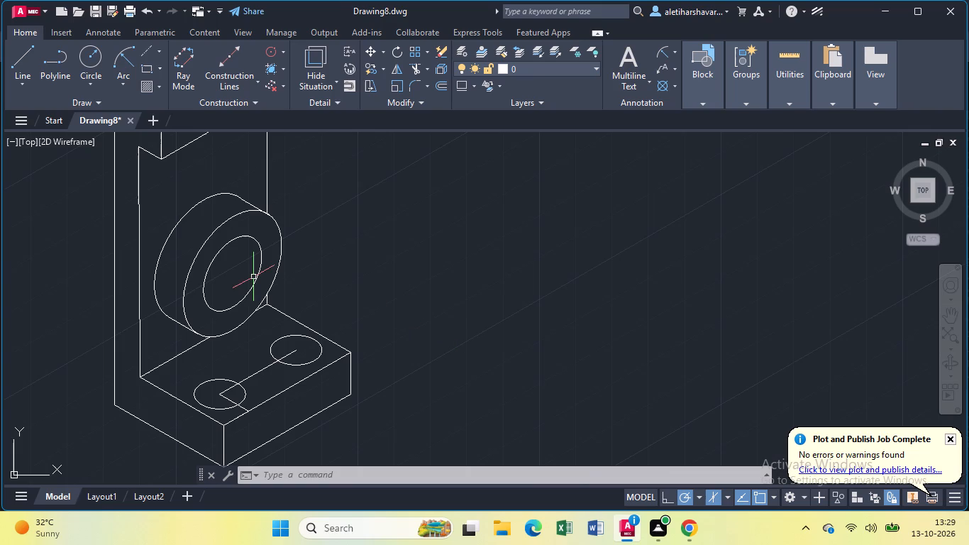
pyautogui.moveTo(242, 272); pyautogui.dragTo(263, 373, button='middle')
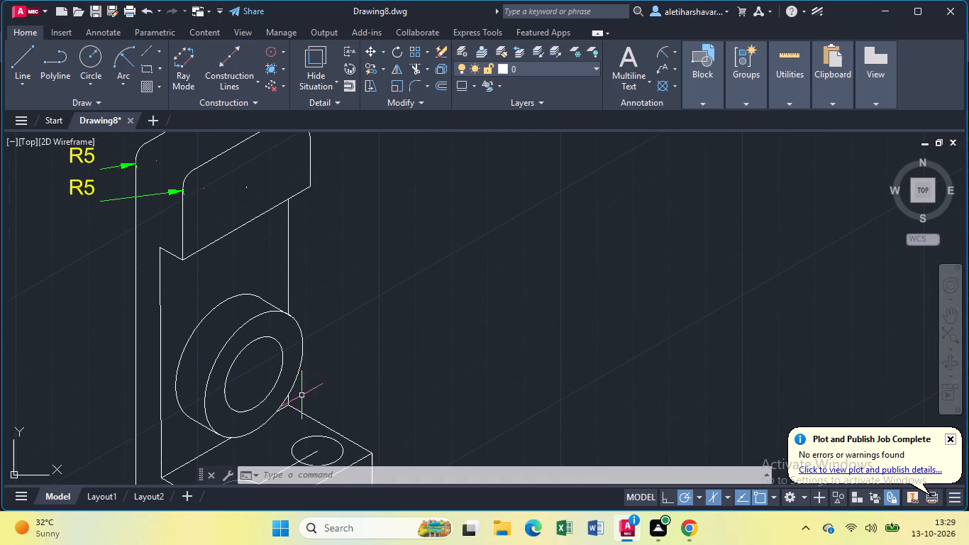
pyautogui.moveTo(236, 209); pyautogui.dragTo(215, 298, button='middle')
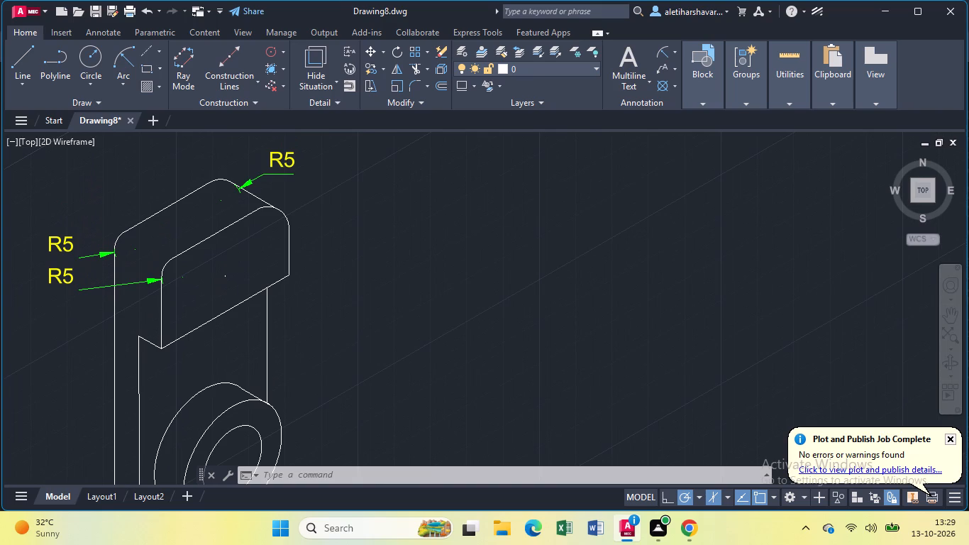
pyautogui.press('l')
pyautogui.press('Return')
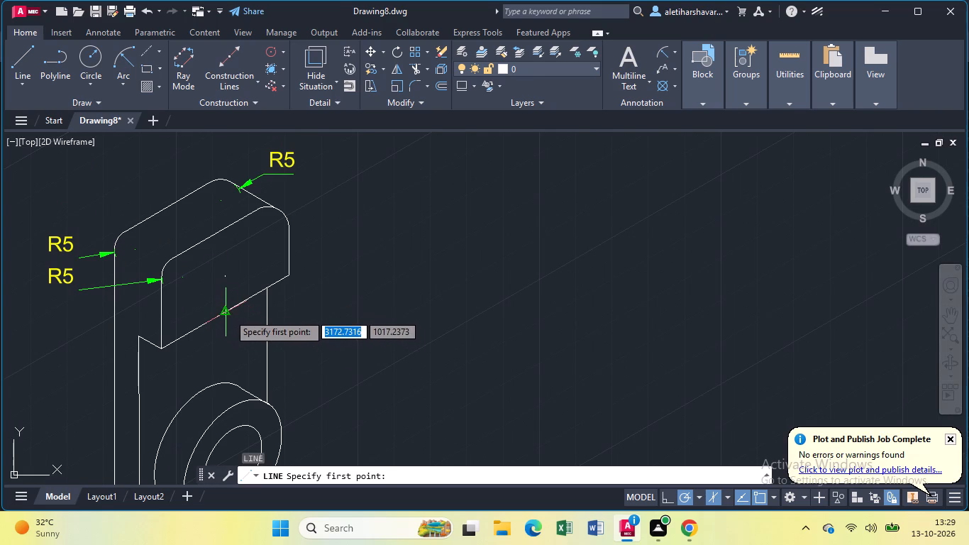
pyautogui.click(228, 314)
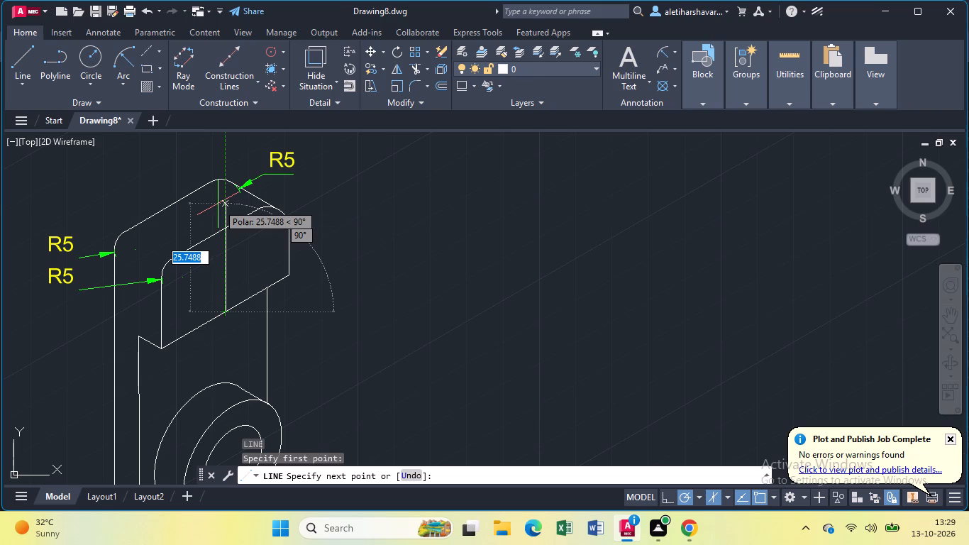
pyautogui.click(218, 204)
pyautogui.press('Escape')
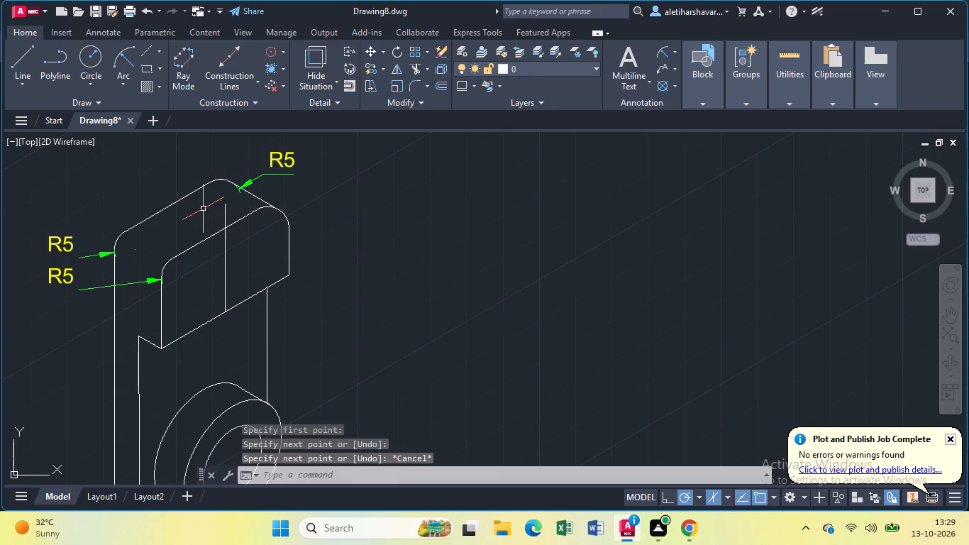
# Draw a construction line across the upper block's front face from its left vertical edge, parallel to the lower edge, past the right edge.
pyautogui.press('l')
pyautogui.press('Return')
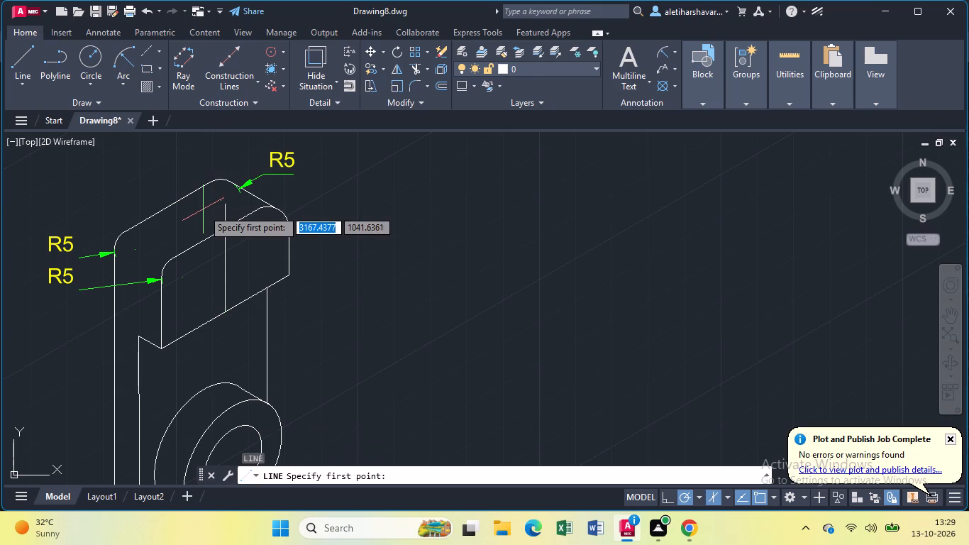
pyautogui.click(162, 310)
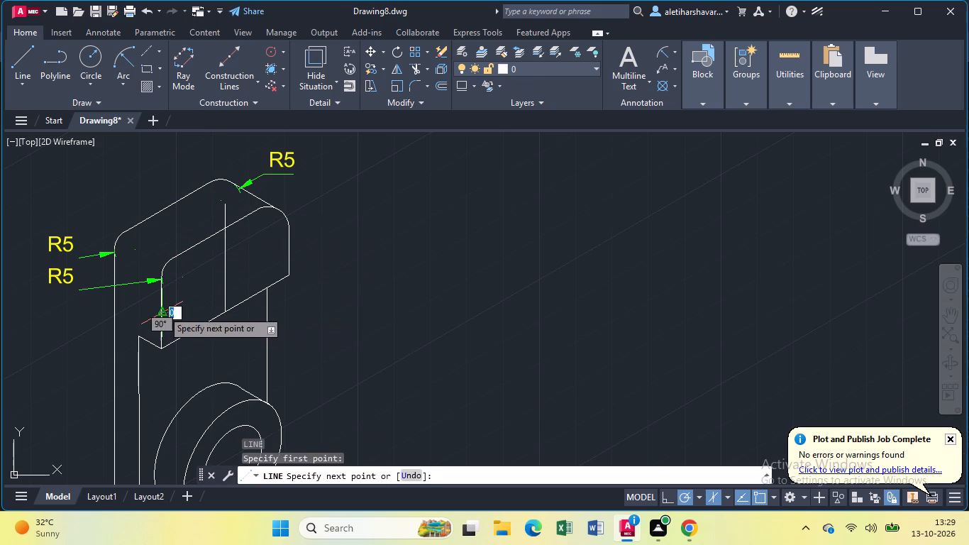
pyautogui.click(298, 236)
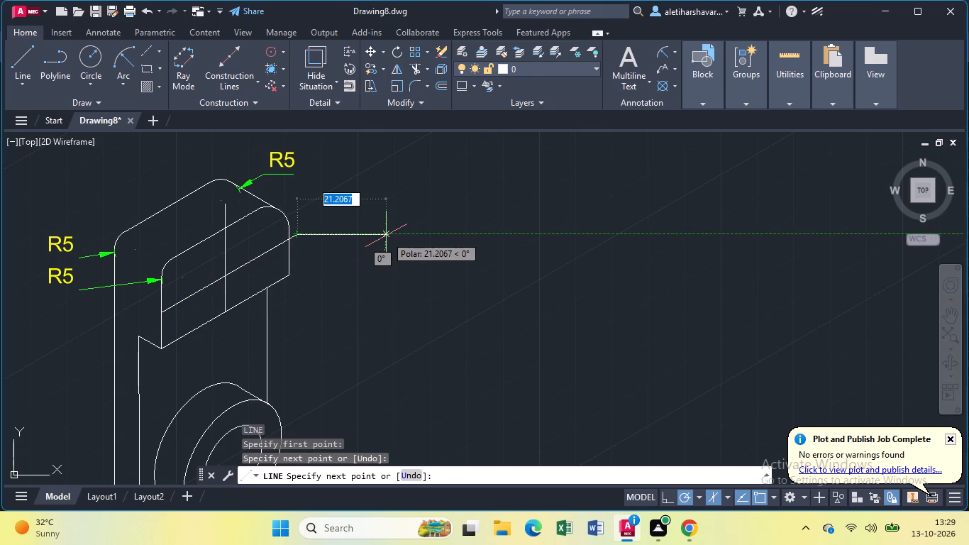
pyautogui.press('Escape')
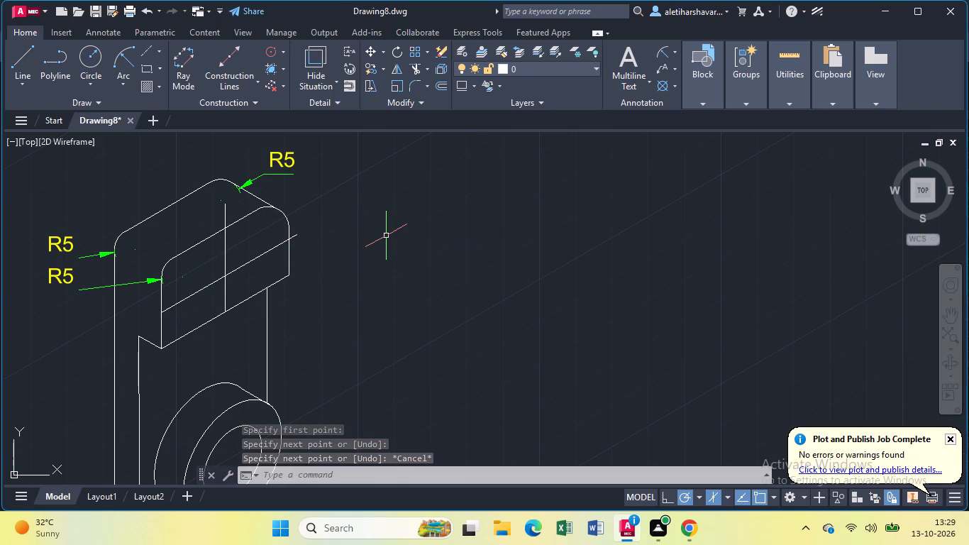
# Draw the slot centre line along the 30° axis from the construction lines' intersection: 5.5 up-right, and 11 back down-left.
pyautogui.press('l')
pyautogui.press('Return')
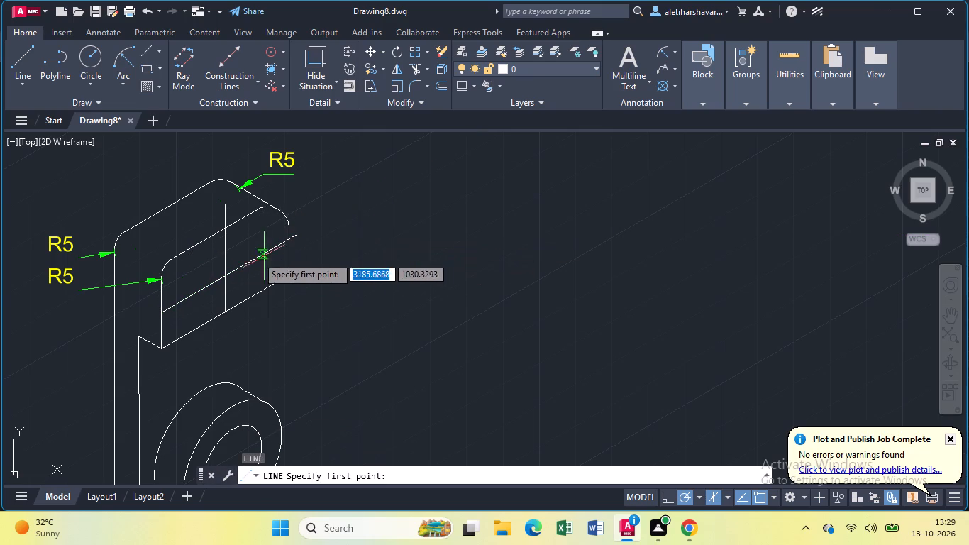
pyautogui.click(221, 273)
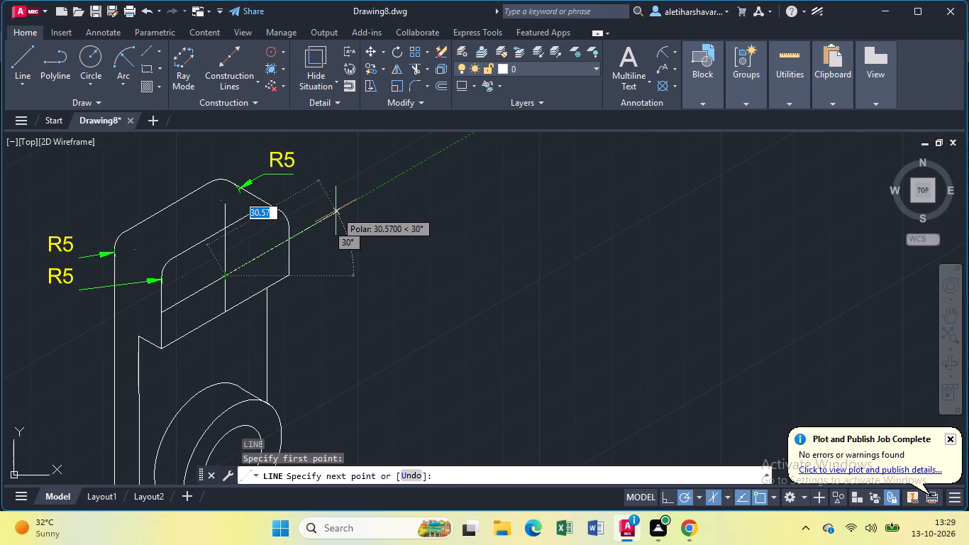
pyautogui.write('5.5')
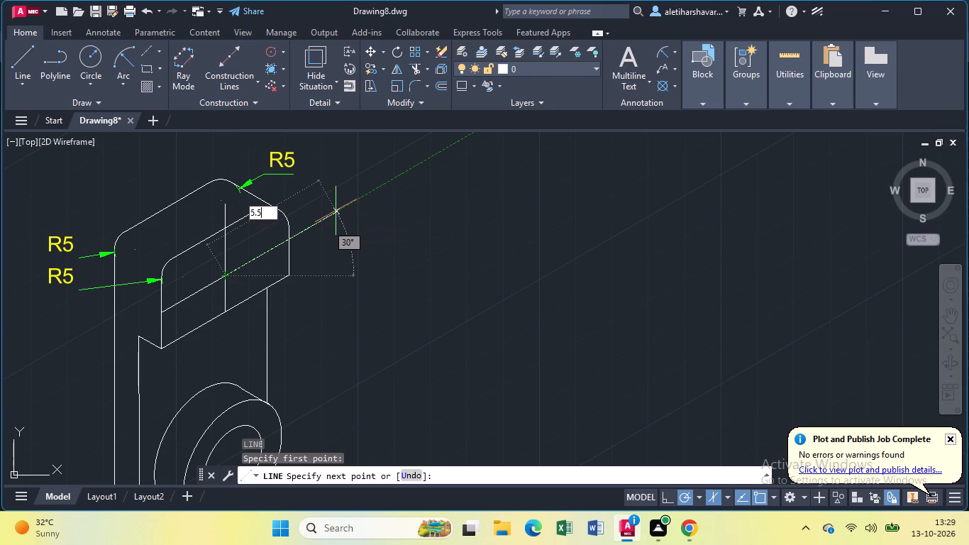
pyautogui.press('Return')
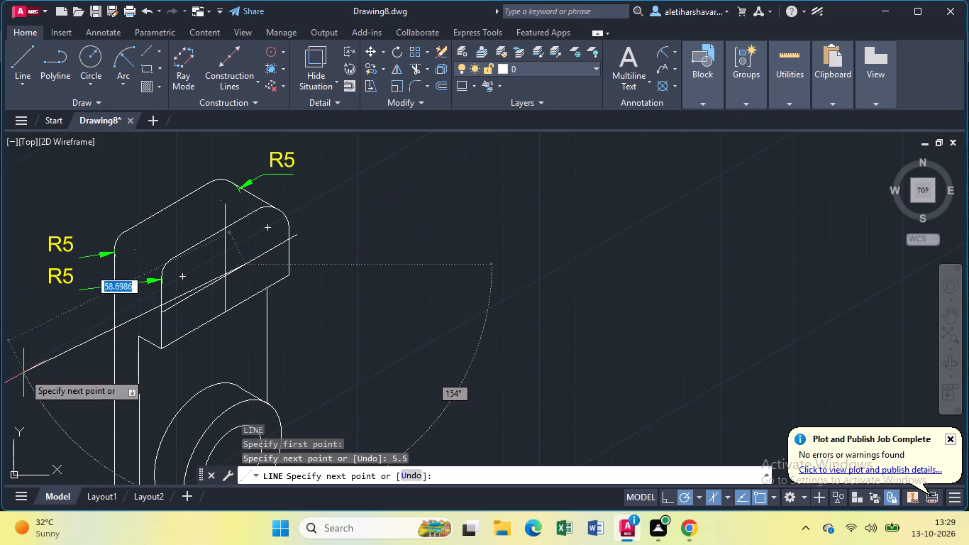
pyautogui.write('11')
pyautogui.press('Return')
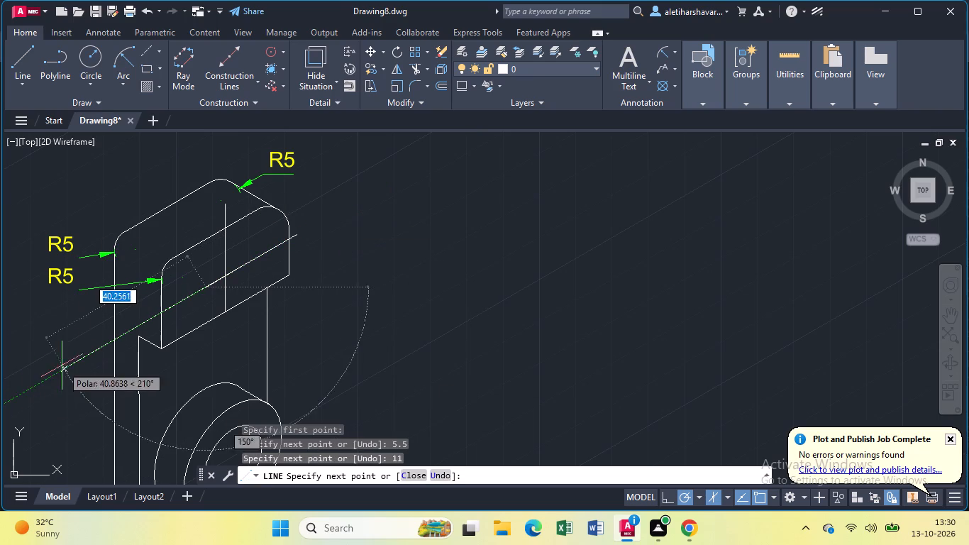
pyautogui.press('Escape')
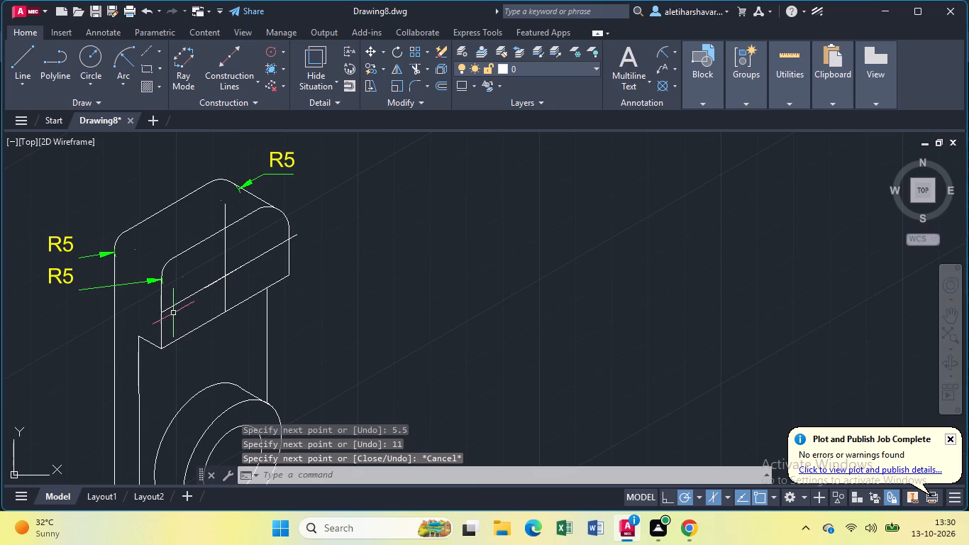
# Erase the long slanted construction line across the upper block's front face.
pyautogui.click(169, 307)
pyautogui.press('Delete')
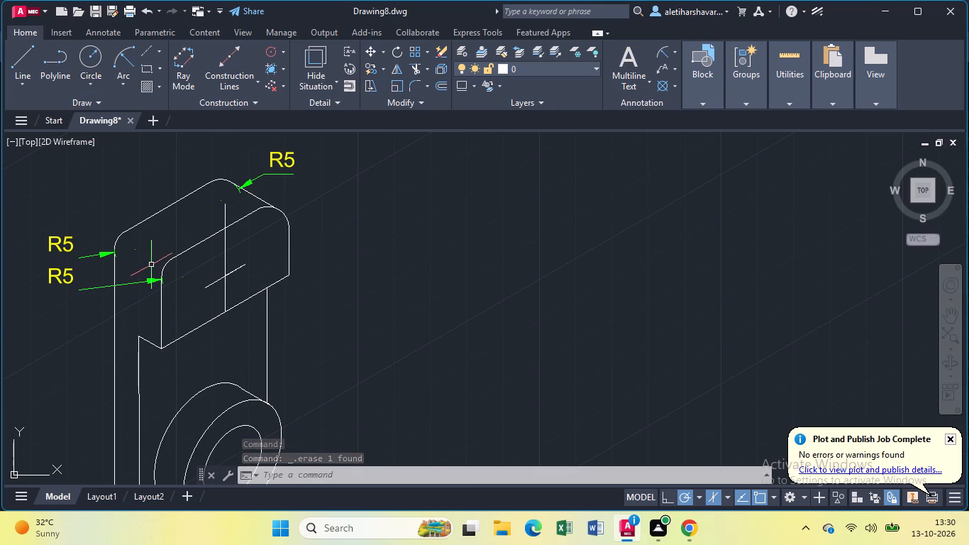
# Draw an isocircle of radius 5 at each end of the 11-long centre line on the upper block's front face.
pyautogui.write('ell')
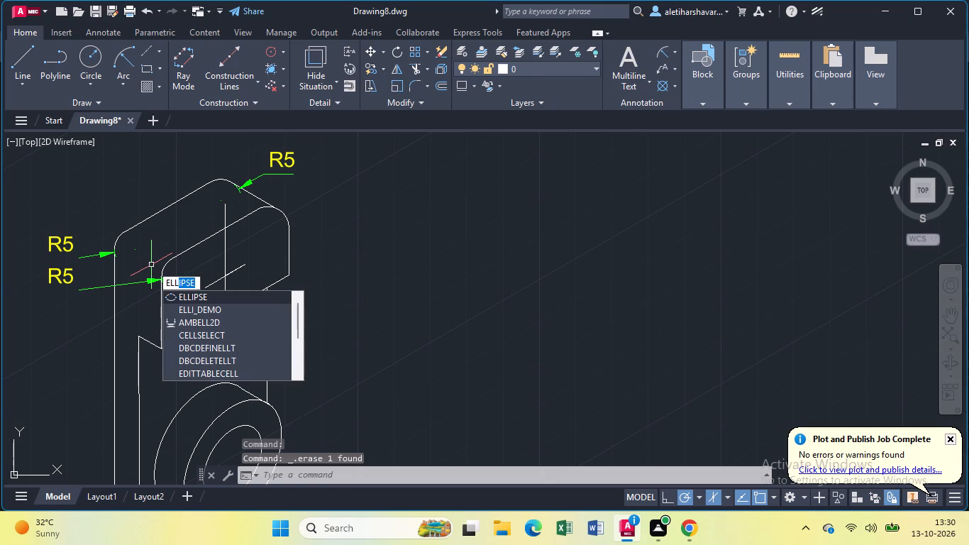
pyautogui.click(186, 293)
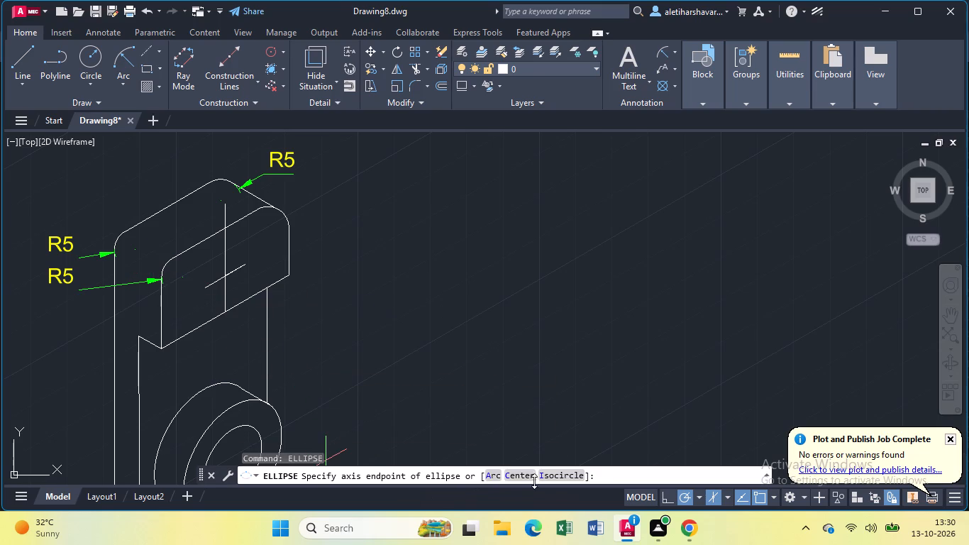
pyautogui.click(551, 475)
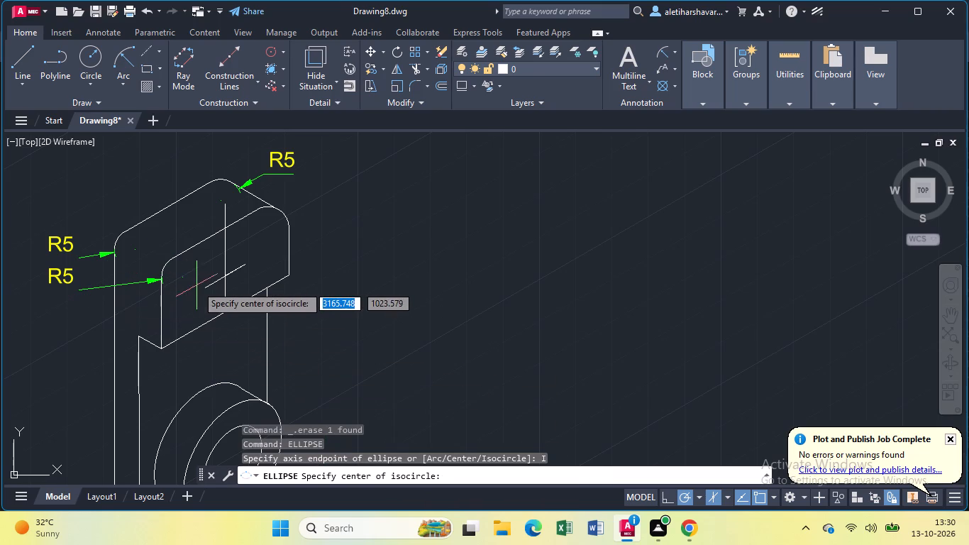
pyautogui.click(203, 285)
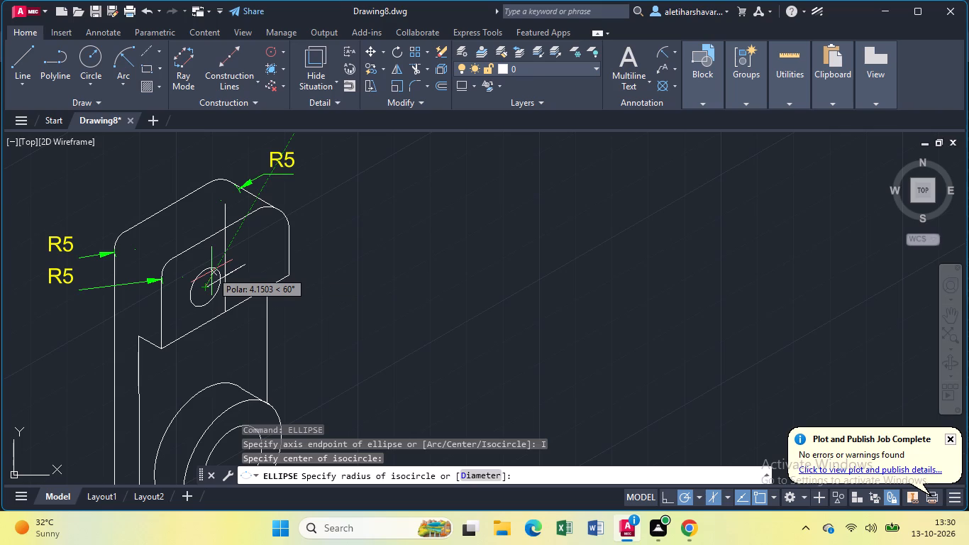
pyautogui.press('5')
pyautogui.press('Return')
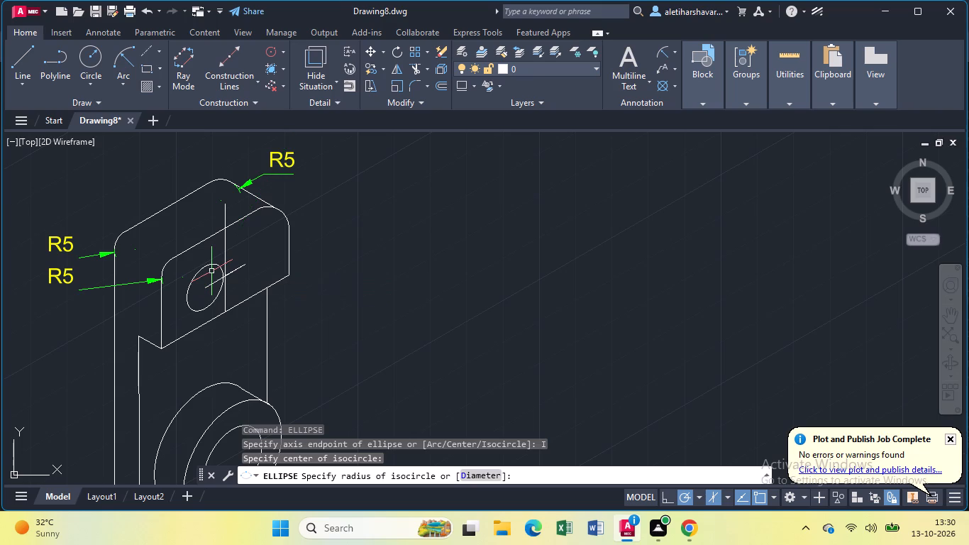
pyautogui.press('Return')
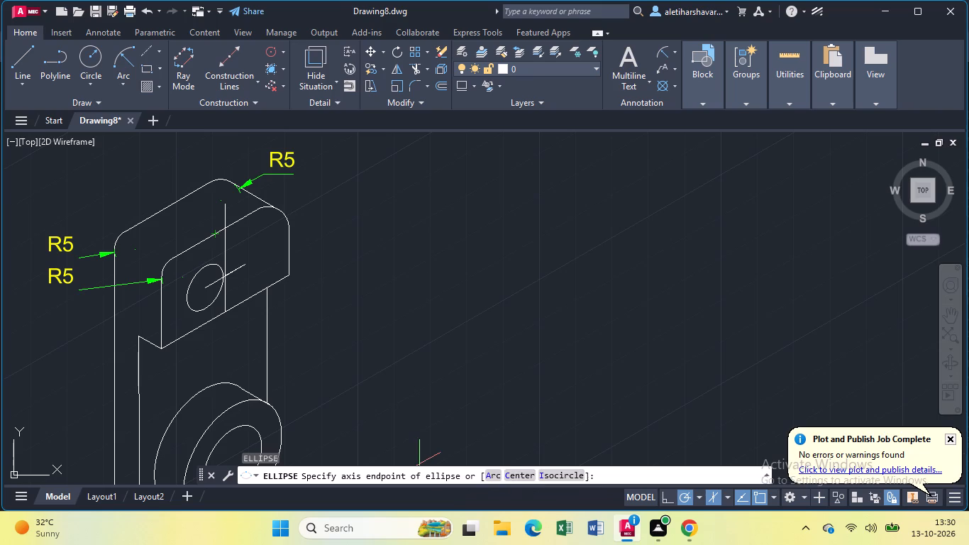
pyautogui.click(554, 475)
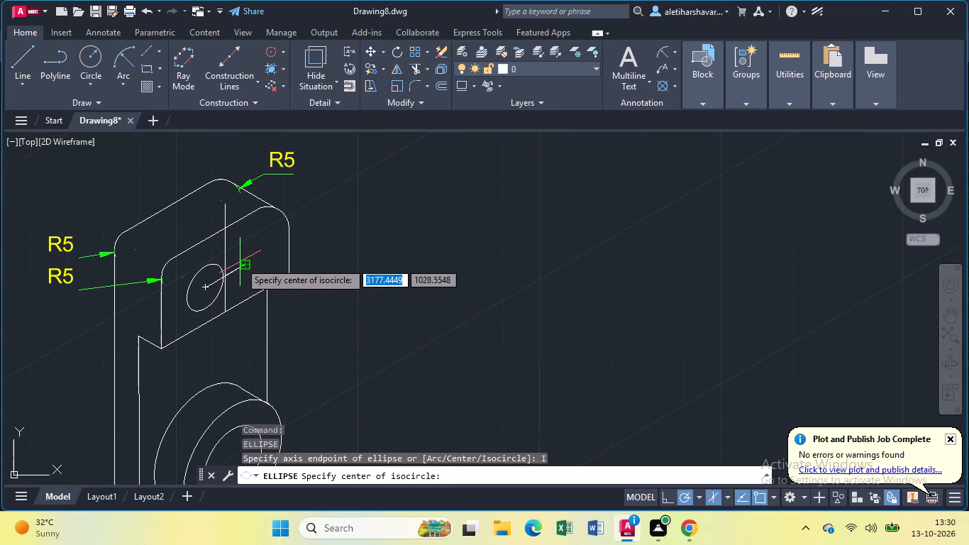
pyautogui.click(240, 262)
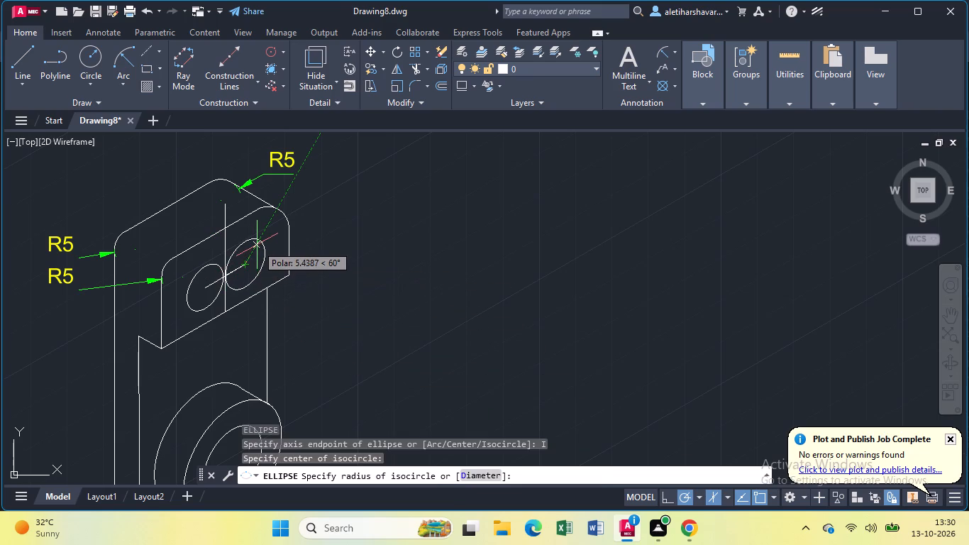
pyautogui.press('5')
pyautogui.press('Return')
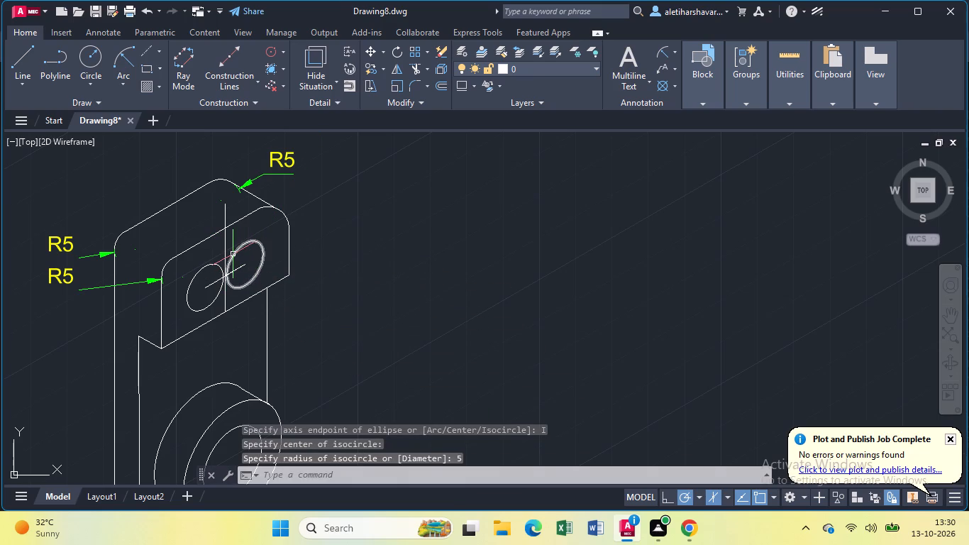
pyautogui.press('Escape')
# Draw a vertical line about 22 long through the centre of the right-hand isocircle, extending above and below it.
pyautogui.press('l')
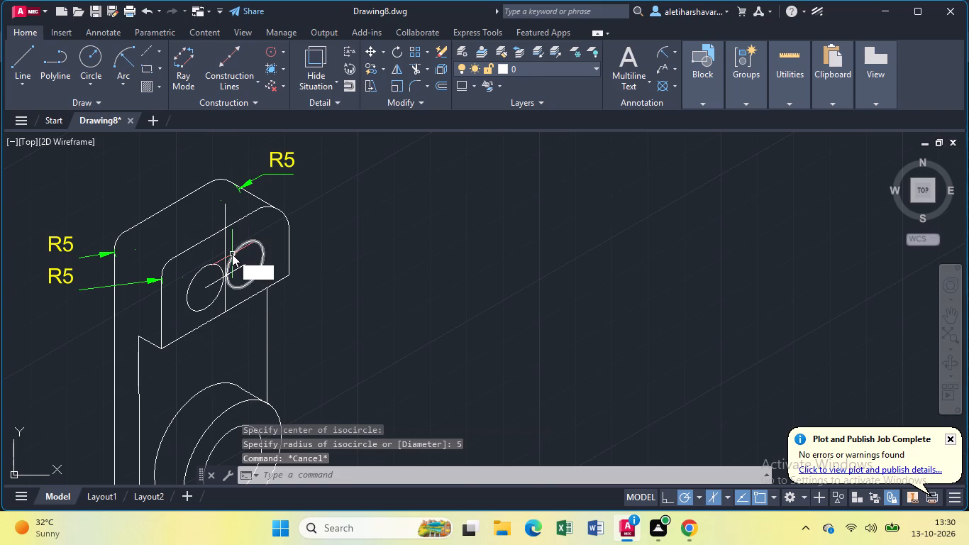
pyautogui.press('Return')
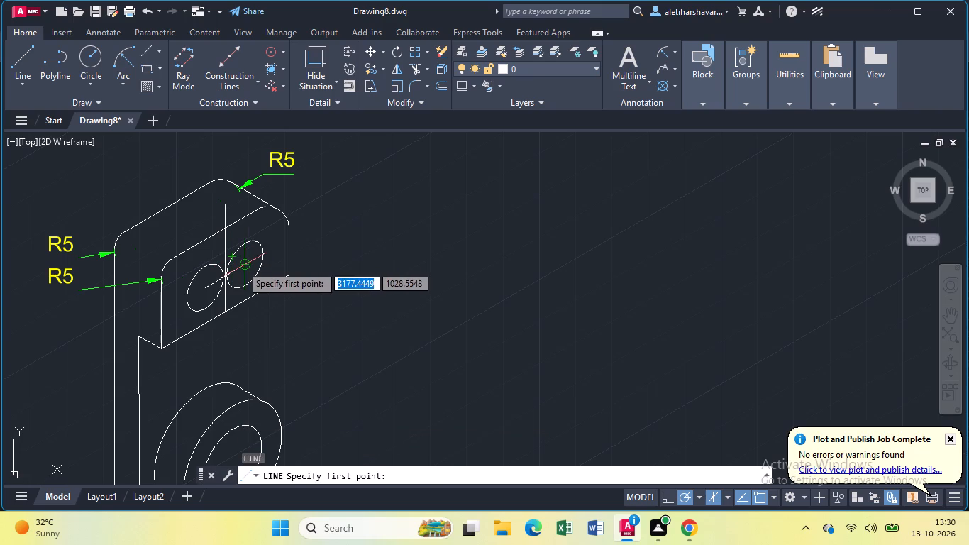
pyautogui.click(241, 265)
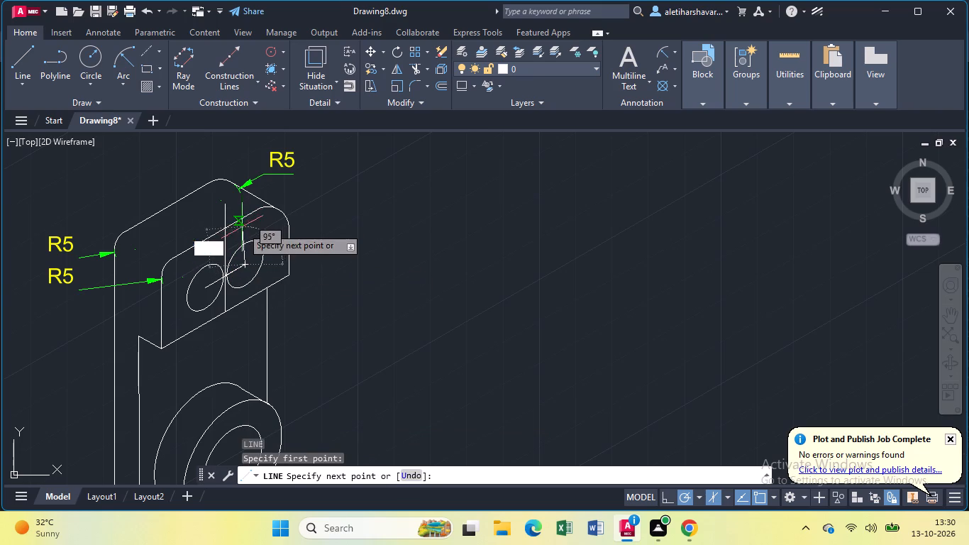
pyautogui.click(242, 232)
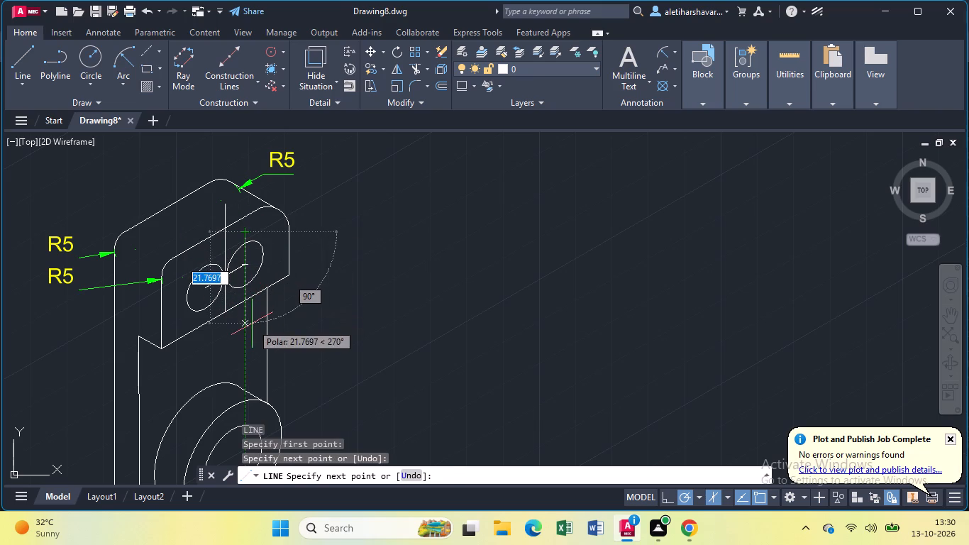
pyautogui.click(252, 324)
pyautogui.press('Escape')
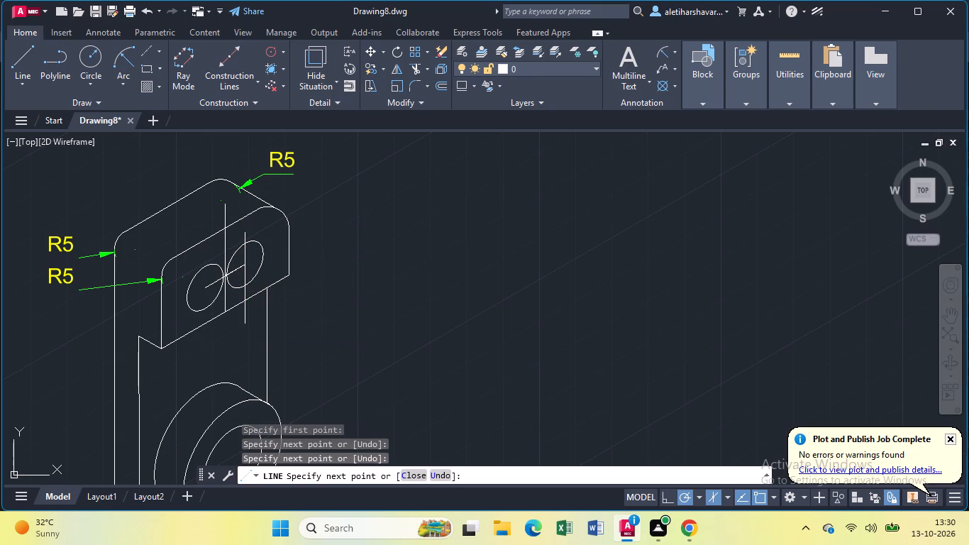
# Trim away the left half of the right-hand isocircle and the slot centre line between the two vertical lines.
pyautogui.write('tr')
pyautogui.press('Return')
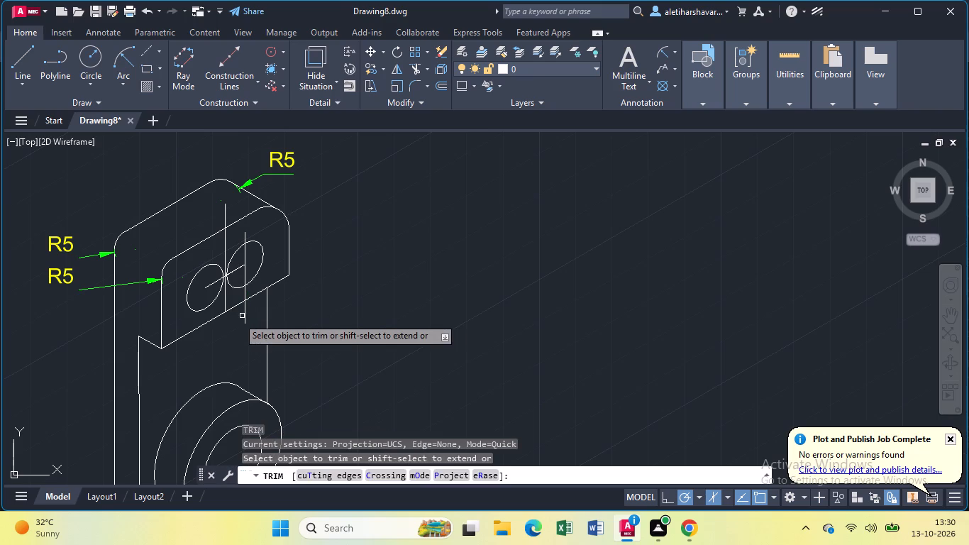
pyautogui.click(232, 272)
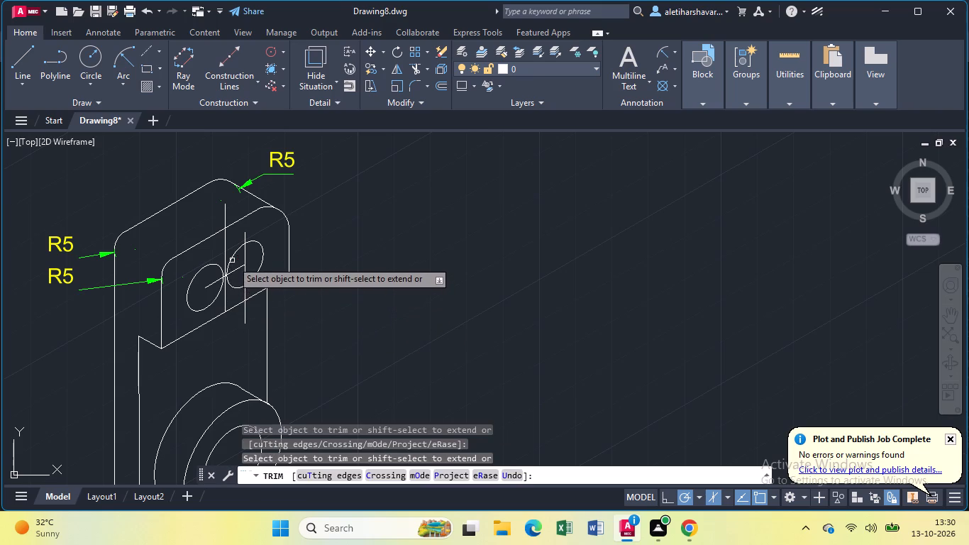
pyautogui.click(232, 259)
pyautogui.click(231, 270)
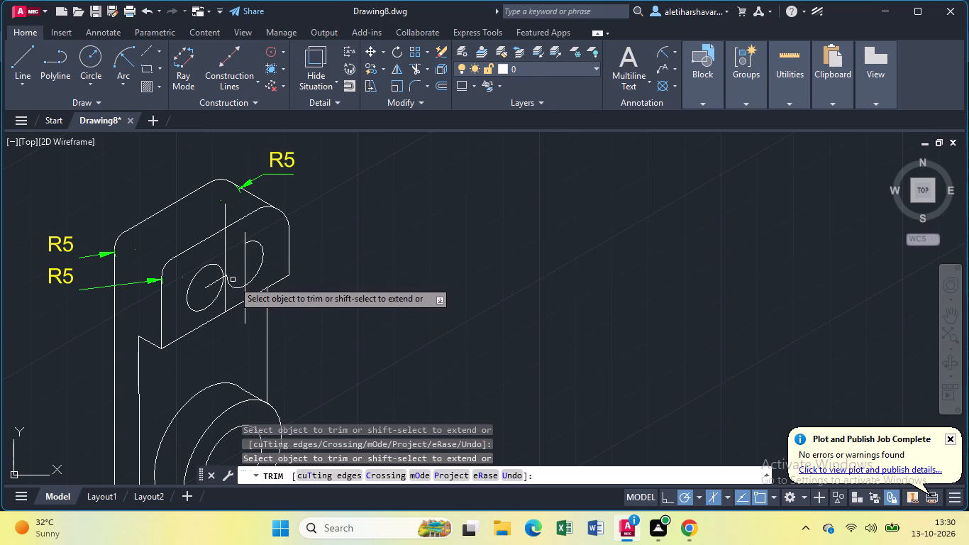
pyautogui.click(231, 286)
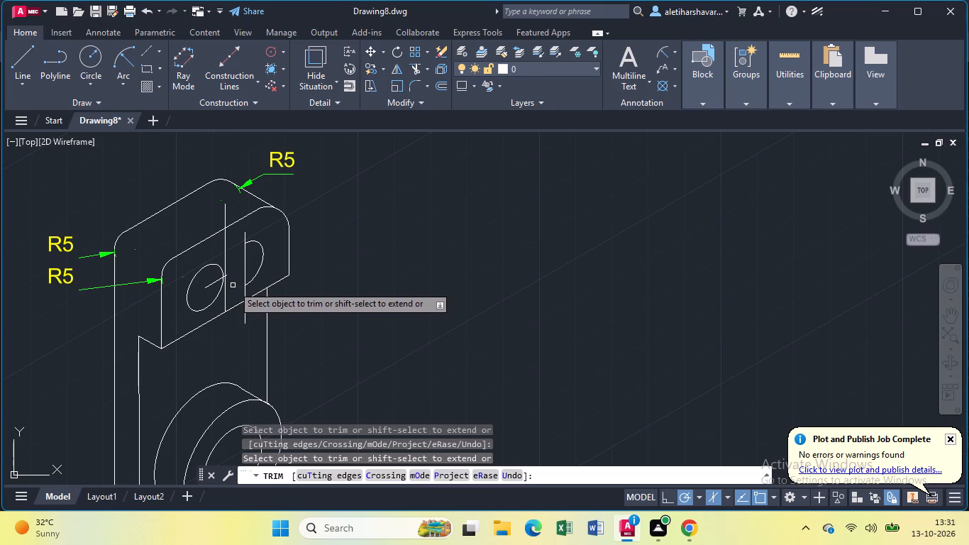
pyautogui.press('Escape')
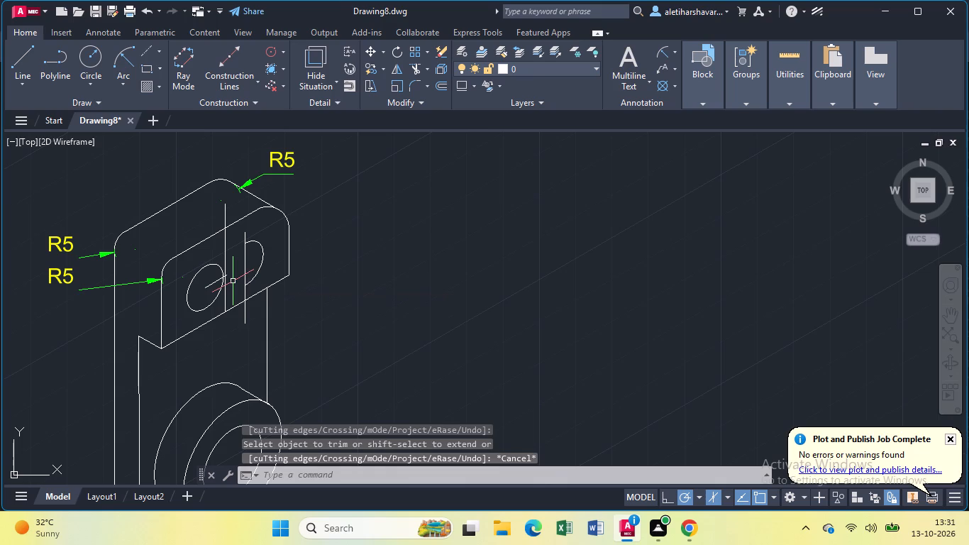
# Draw a vertical line through the left-hand isocircle's centre, starting about 8 upward and extending down past the block's lower edge.
pyautogui.press('l')
pyautogui.press('Return')
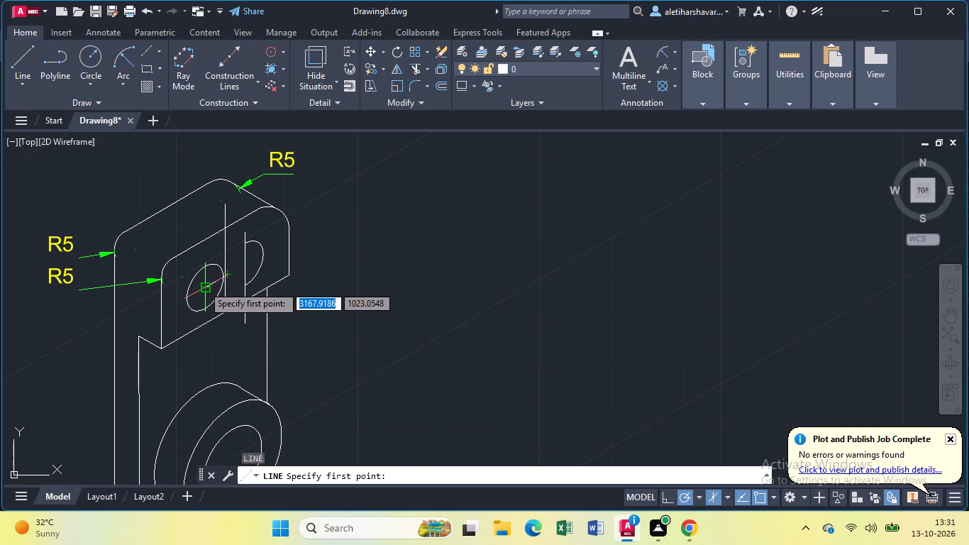
pyautogui.click(203, 285)
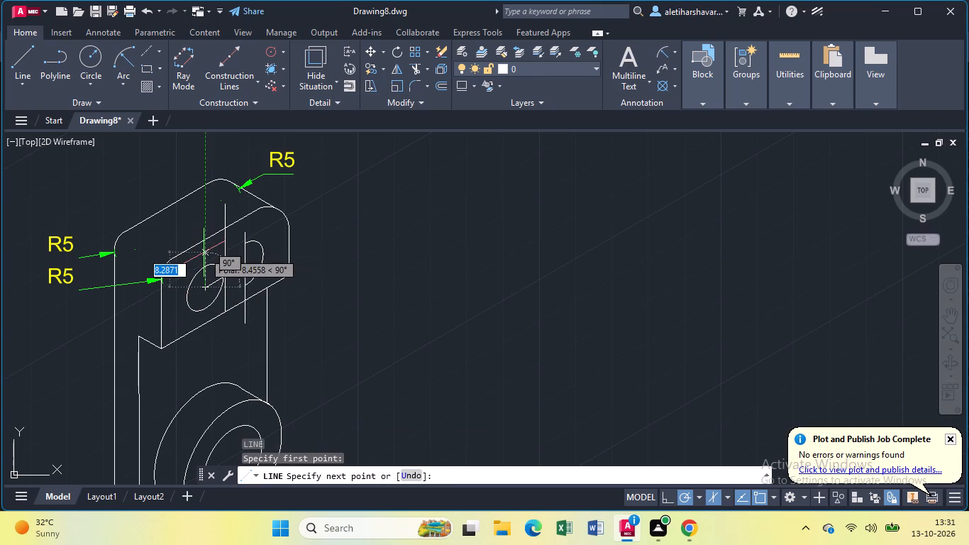
pyautogui.click(204, 253)
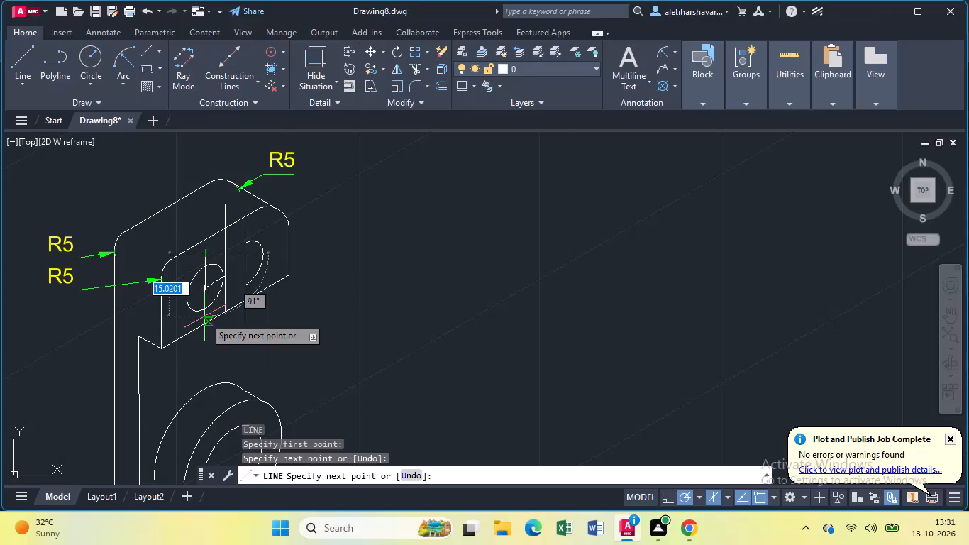
pyautogui.click(209, 335)
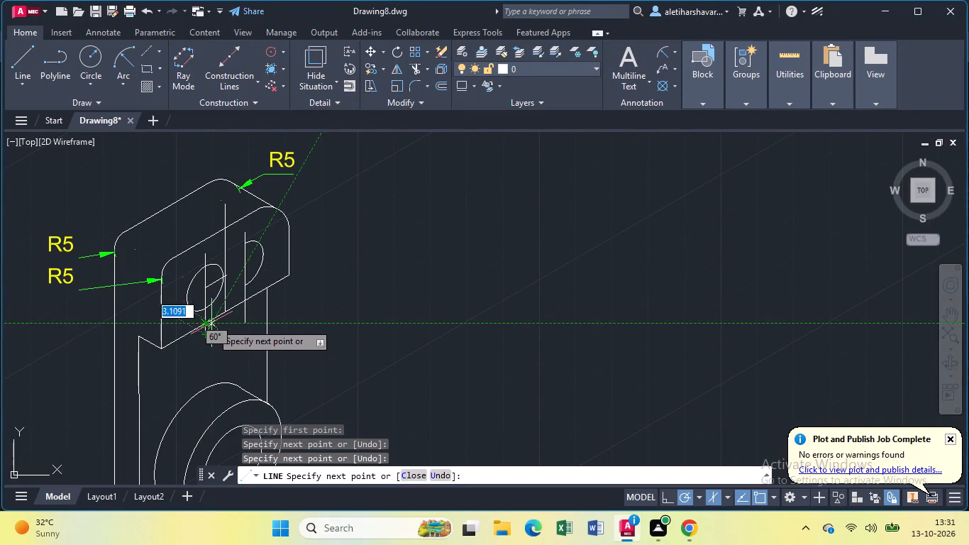
pyautogui.press('Escape')
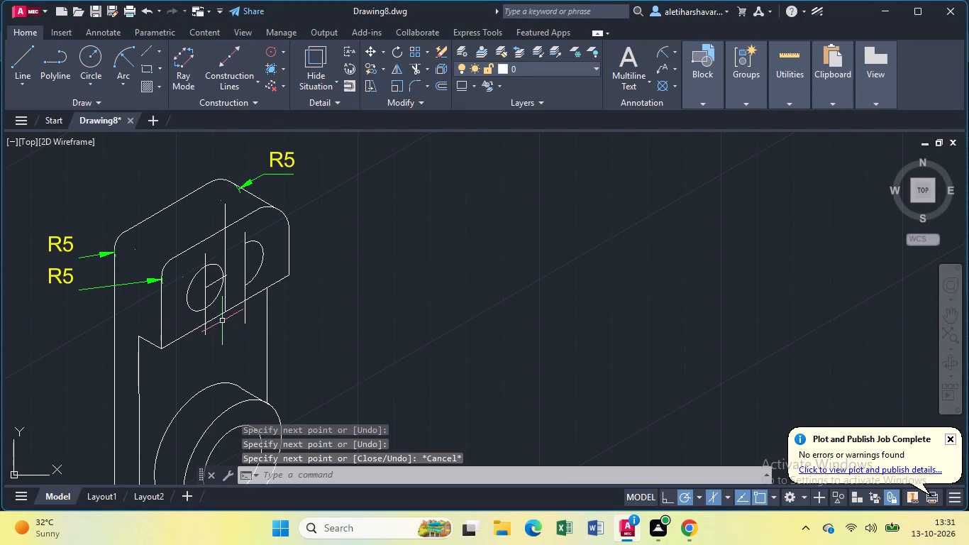
# Trim away the right half of the left-hand isocircle, the remaining slot centre line and the middle vertical line on the upper block's front face.
pyautogui.write('tr')
pyautogui.press('Return')
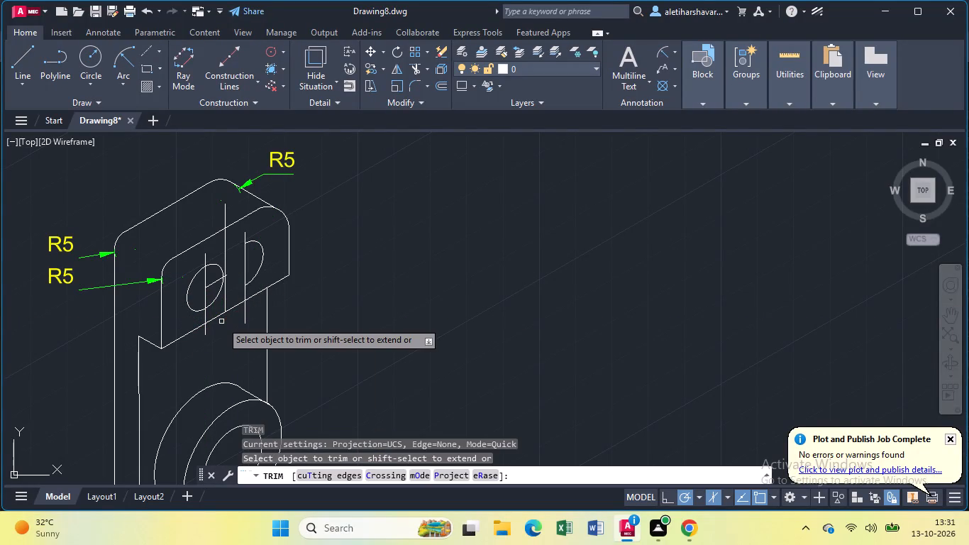
pyautogui.click(213, 264)
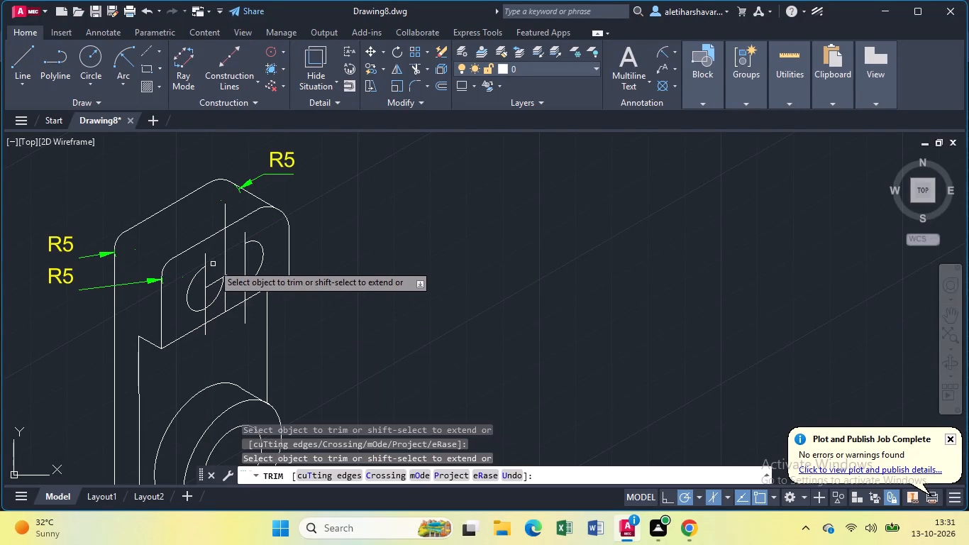
pyautogui.click(213, 283)
pyautogui.click(218, 288)
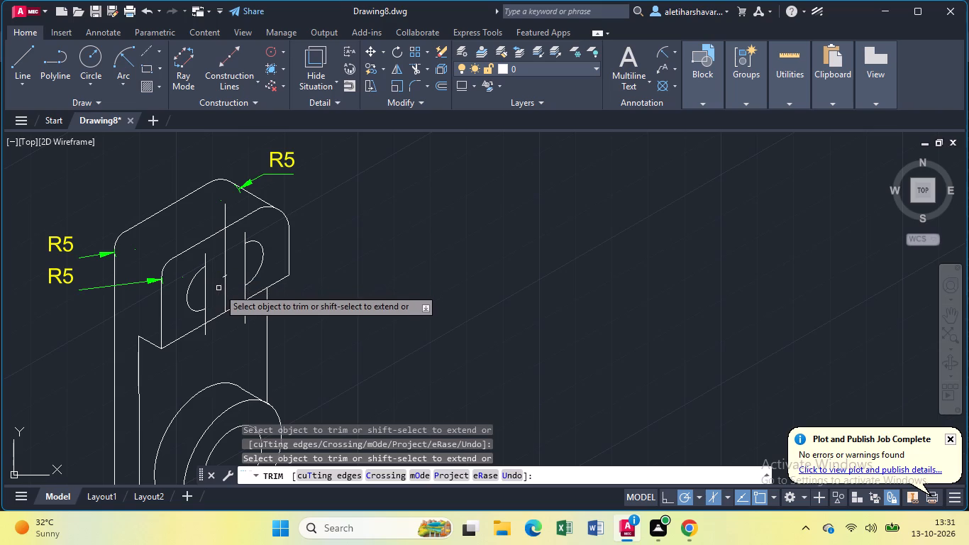
pyautogui.click(224, 277)
pyautogui.click(223, 265)
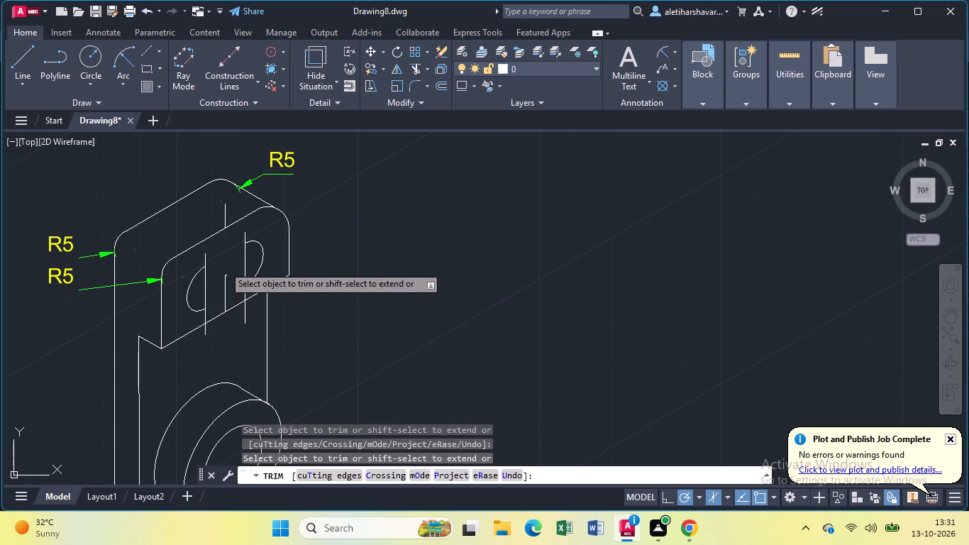
pyautogui.click(227, 280)
pyautogui.click(226, 275)
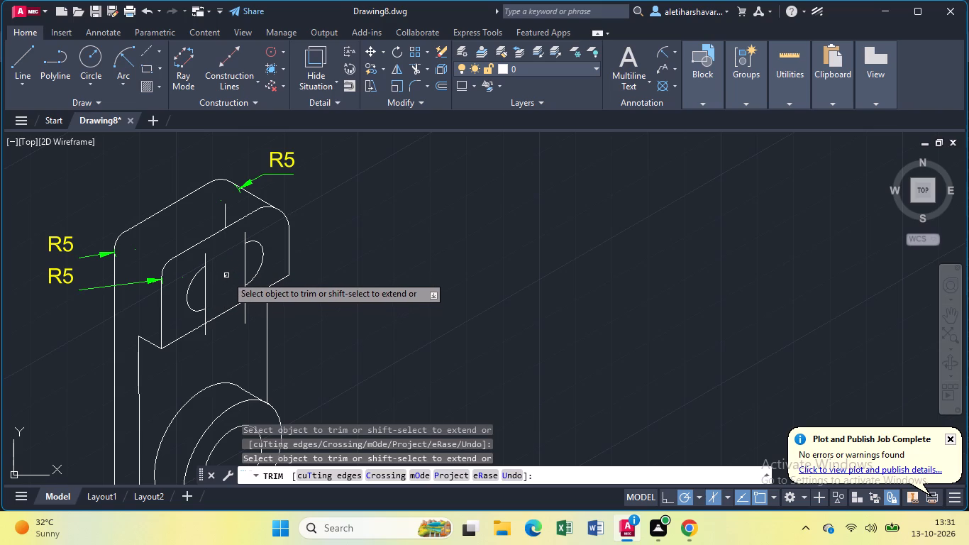
pyautogui.click(223, 268)
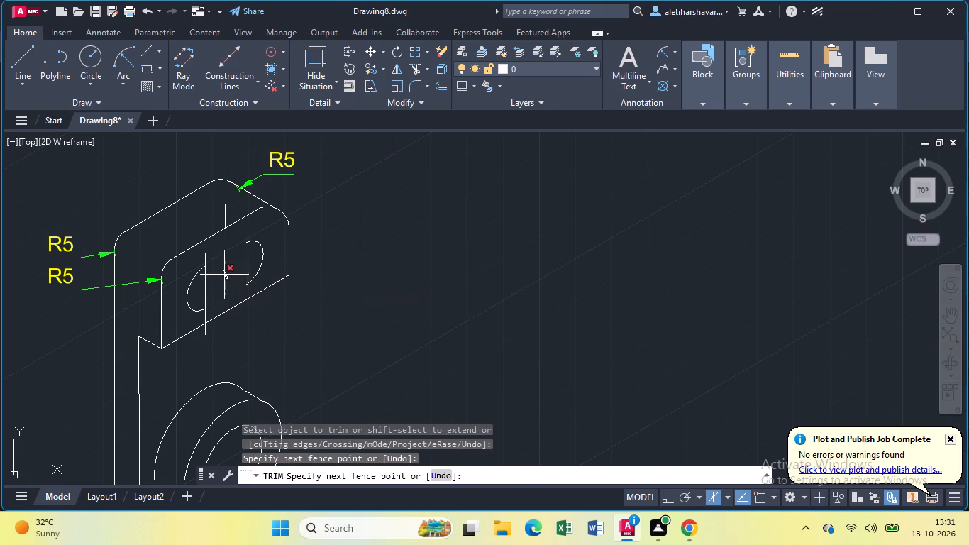
pyautogui.click(225, 218)
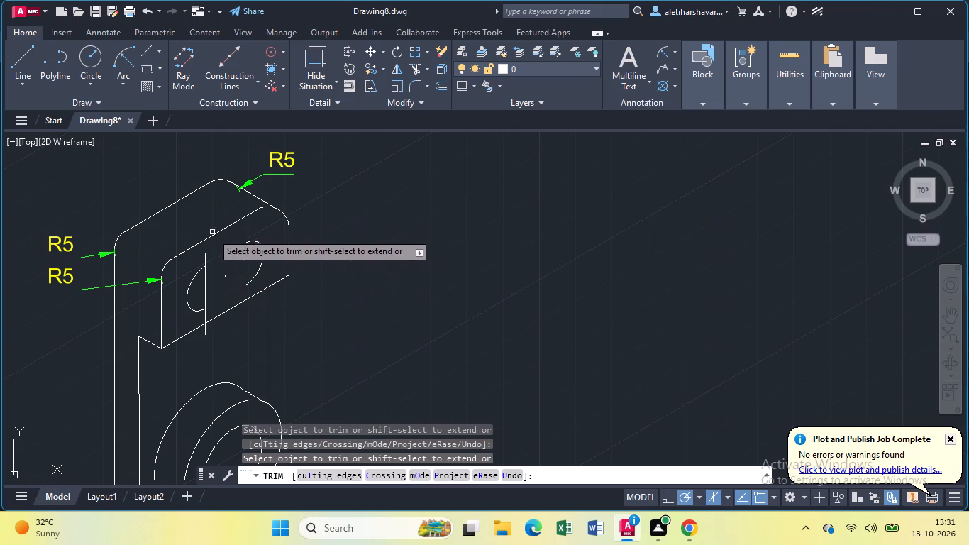
pyautogui.click(226, 277)
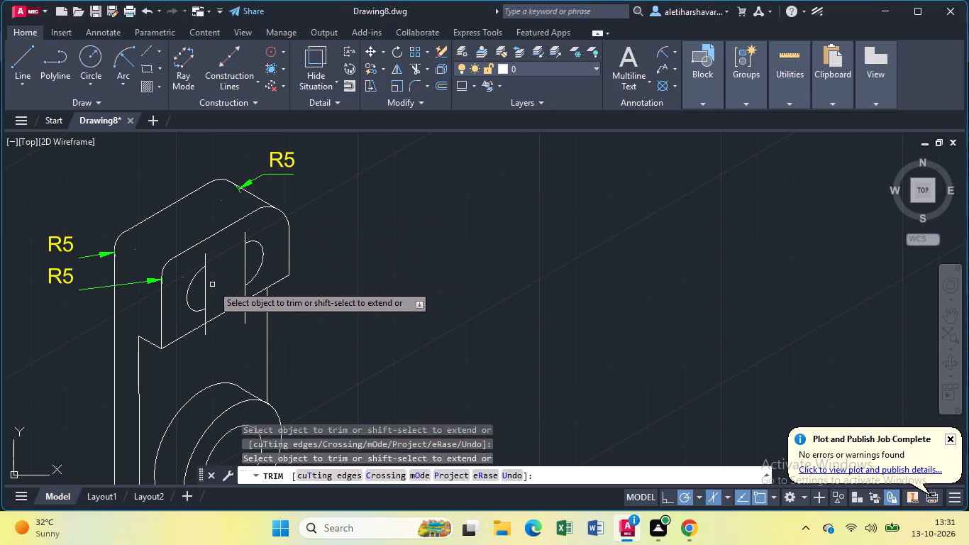
pyautogui.press('Escape')
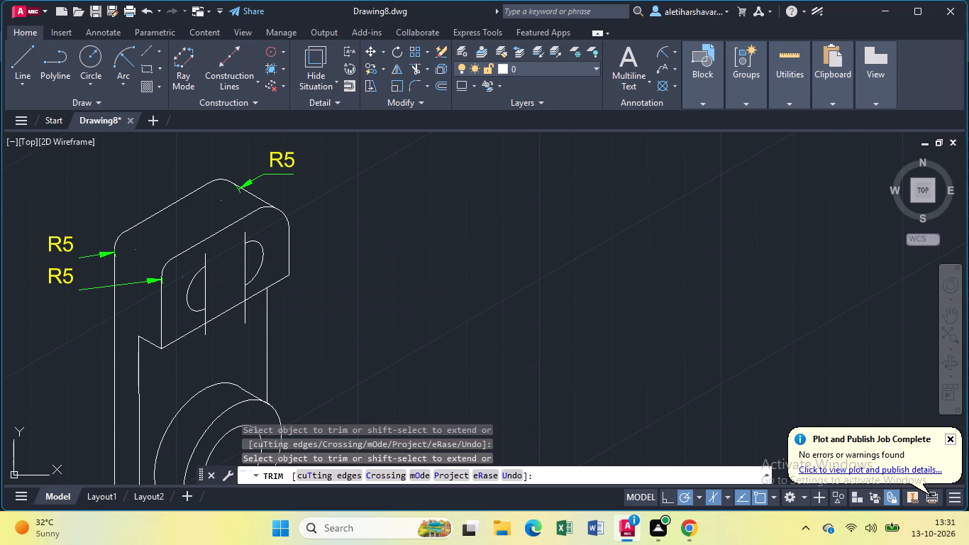
# Draw two parallel lines joining the upper ends and the lower ends of the two slot arcs.
pyautogui.press('l')
pyautogui.press('Return')
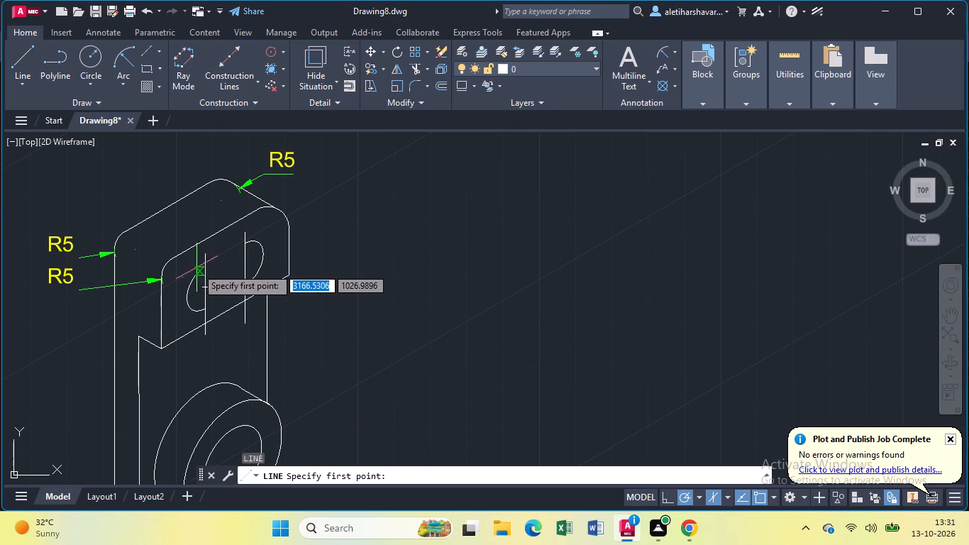
pyautogui.click(204, 265)
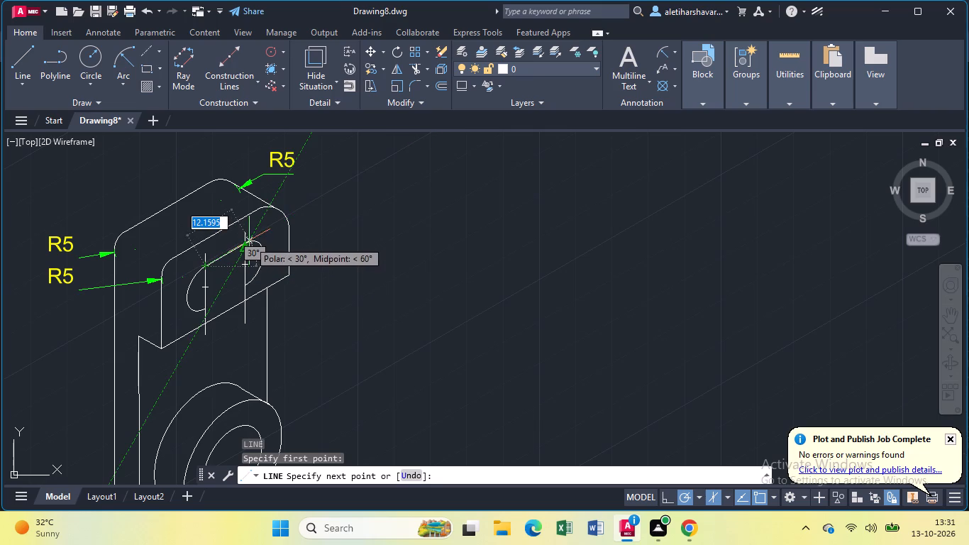
pyautogui.click(249, 241)
pyautogui.press('Escape')
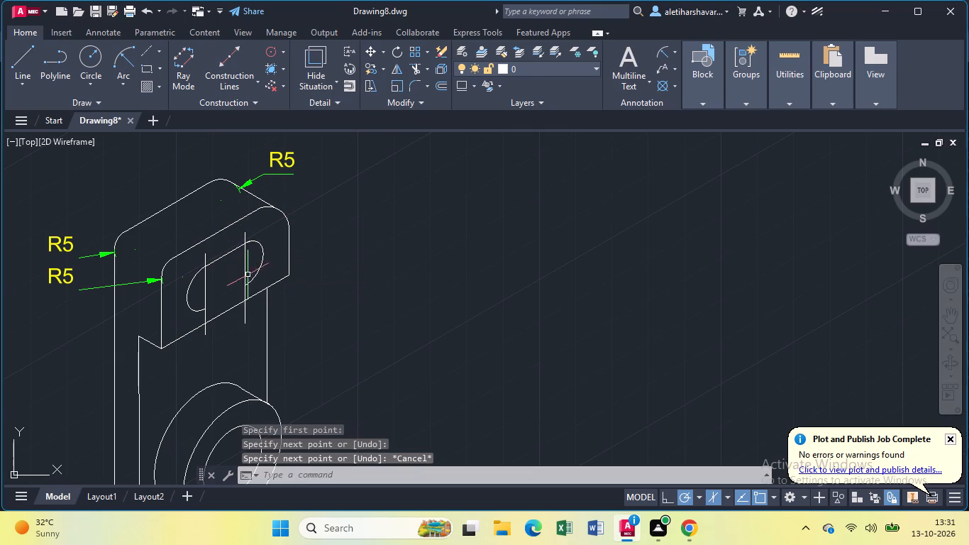
pyautogui.press('Return')
pyautogui.click(204, 310)
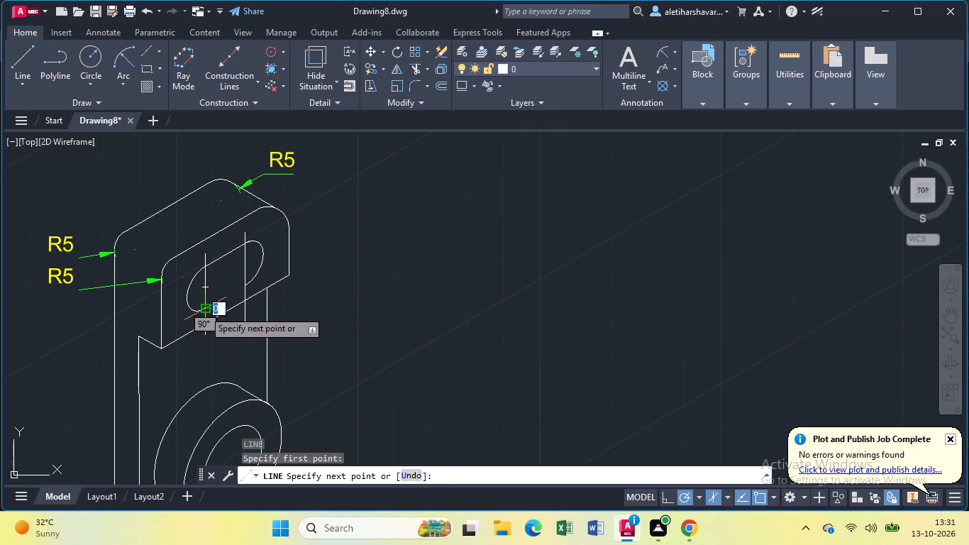
pyautogui.click(247, 287)
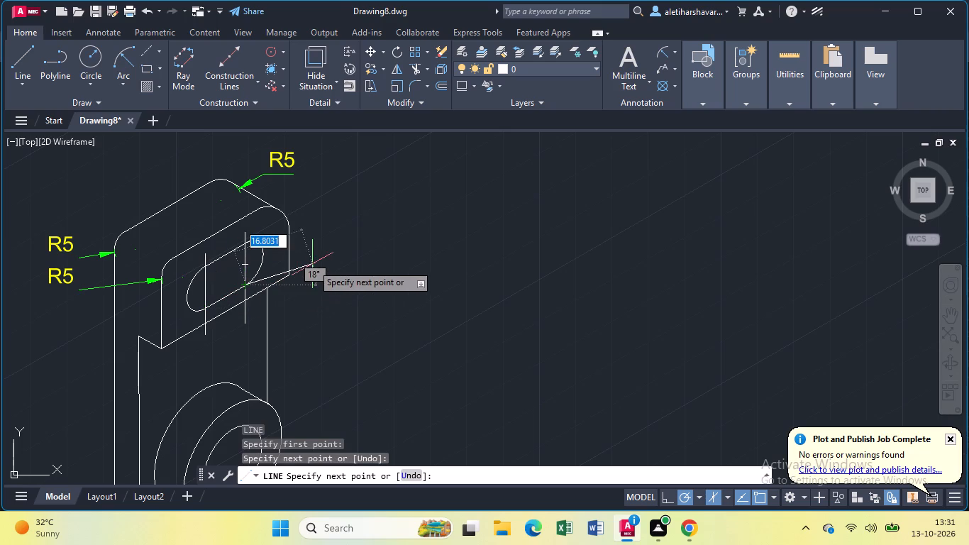
pyautogui.press('Escape')
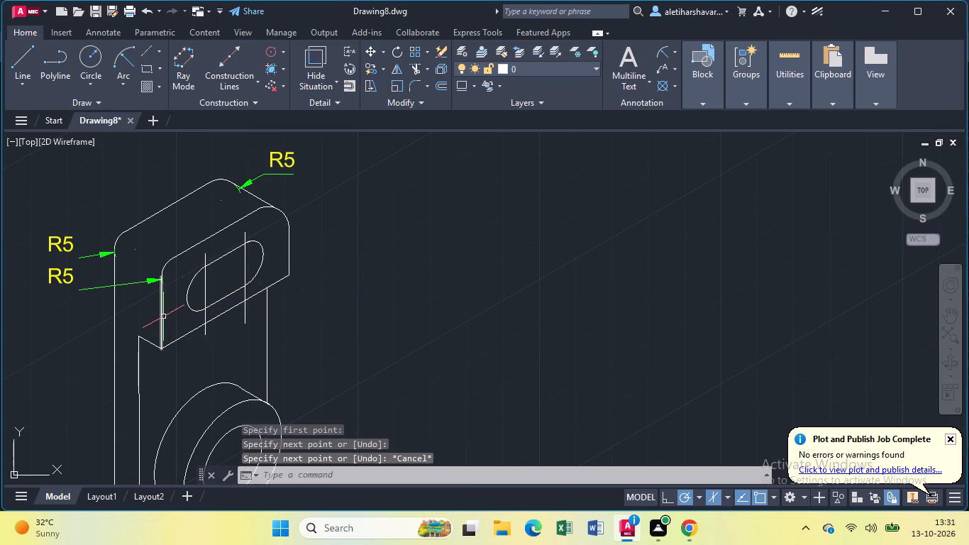
# Delete all the vertical construction lines crossing the two ends of the slot on the upper block's front face.
pyautogui.click(205, 290)
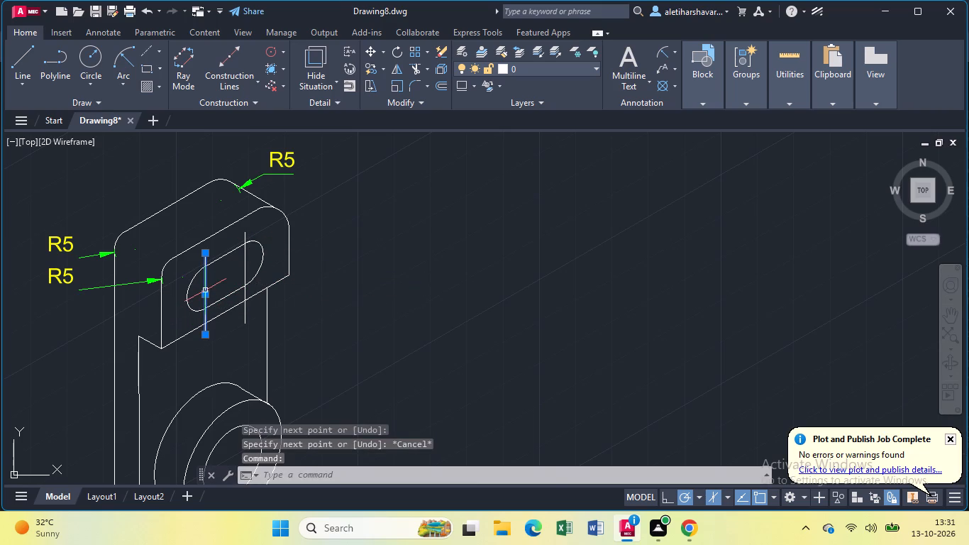
pyautogui.press('BackSpace')
pyautogui.press('Delete')
pyautogui.click(245, 270)
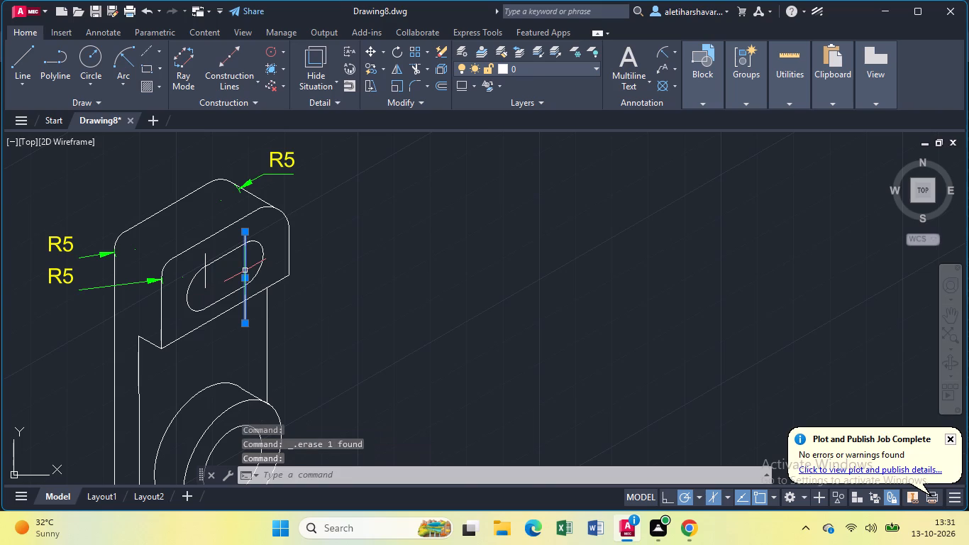
pyautogui.press('Delete')
pyautogui.click(243, 259)
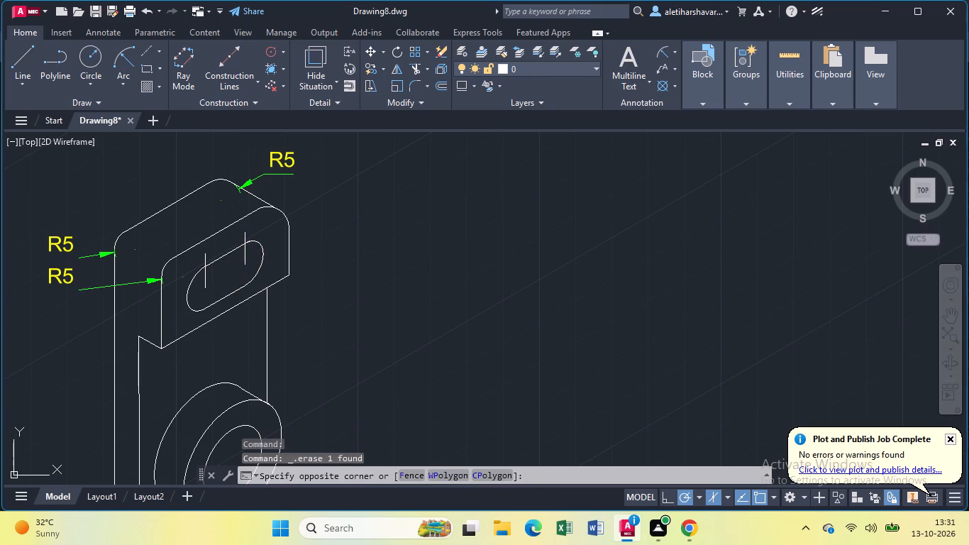
pyautogui.click(247, 257)
pyautogui.click(244, 258)
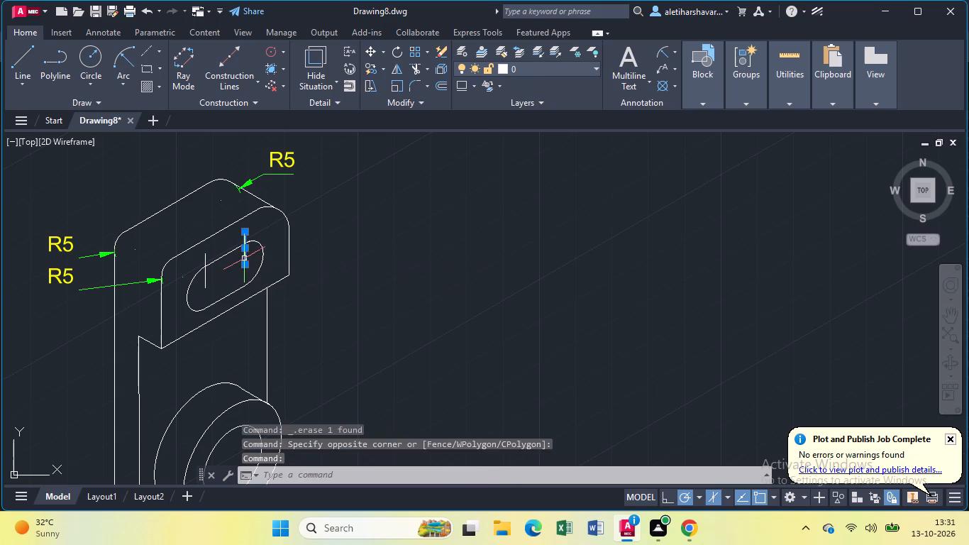
pyautogui.press('Delete')
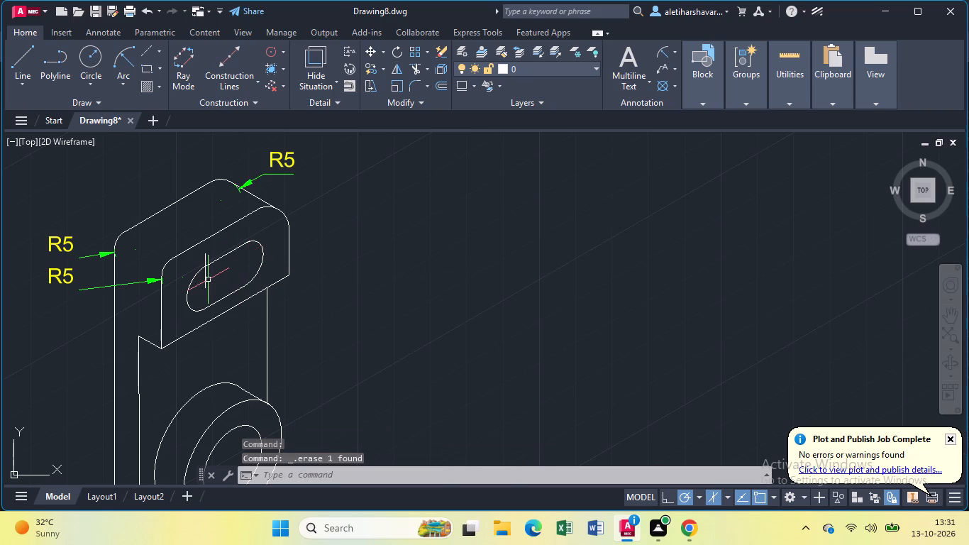
pyautogui.click(206, 280)
pyautogui.press('Delete')
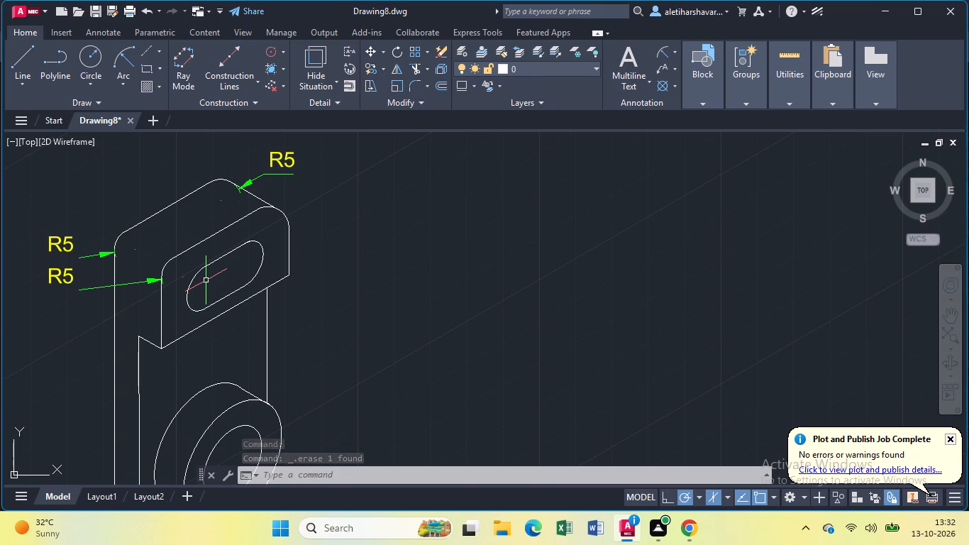
# Trim away the line joining the centres of the two base holes and the short line from the left-hand hole to the base edge.
pyautogui.scroll(-1, 198, 302)
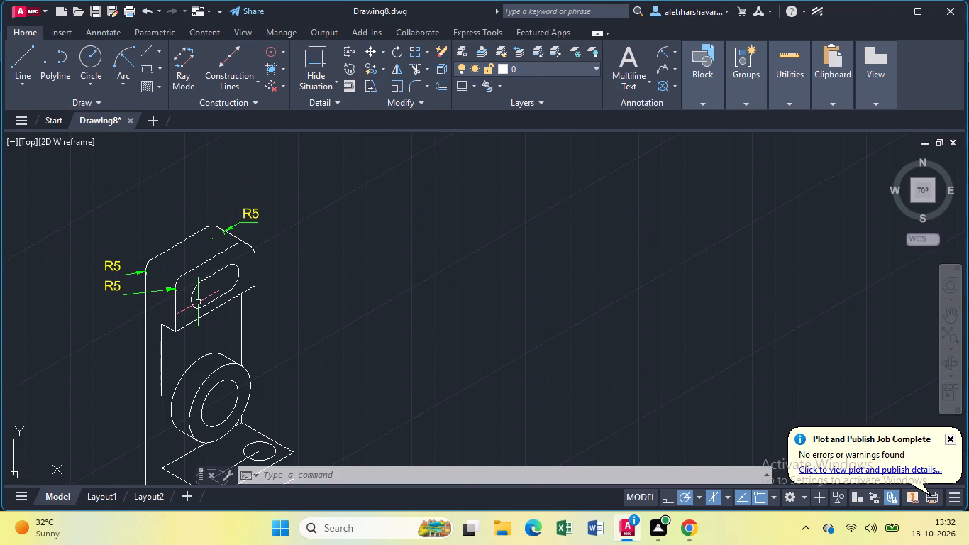
pyautogui.moveTo(223, 412); pyautogui.dragTo(181, 289, button='middle')
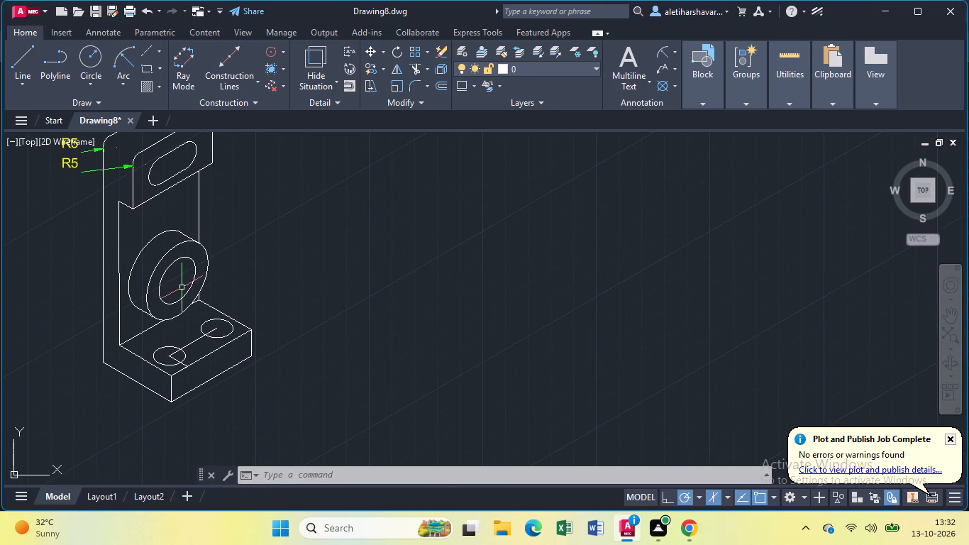
pyautogui.write('tr')
pyautogui.press('Return')
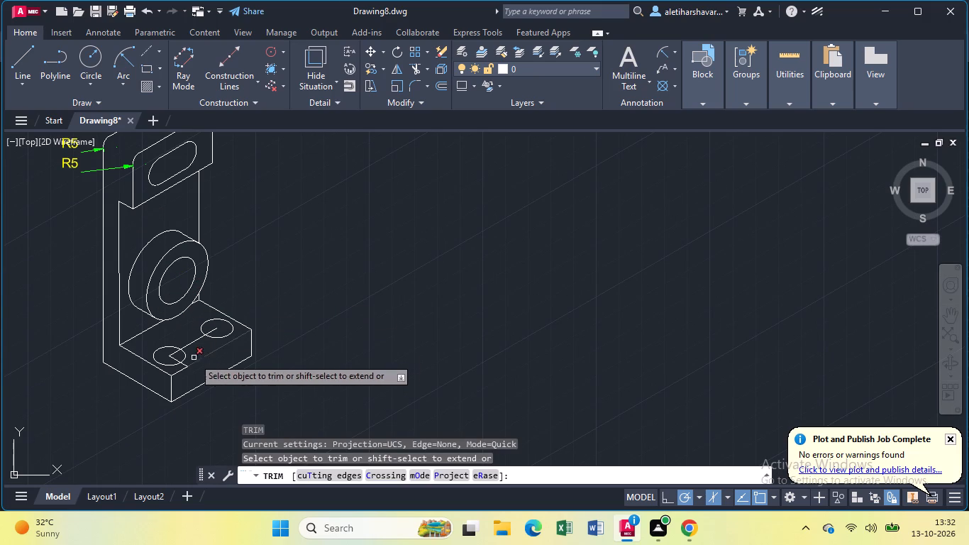
pyautogui.click(190, 343)
pyautogui.click(214, 330)
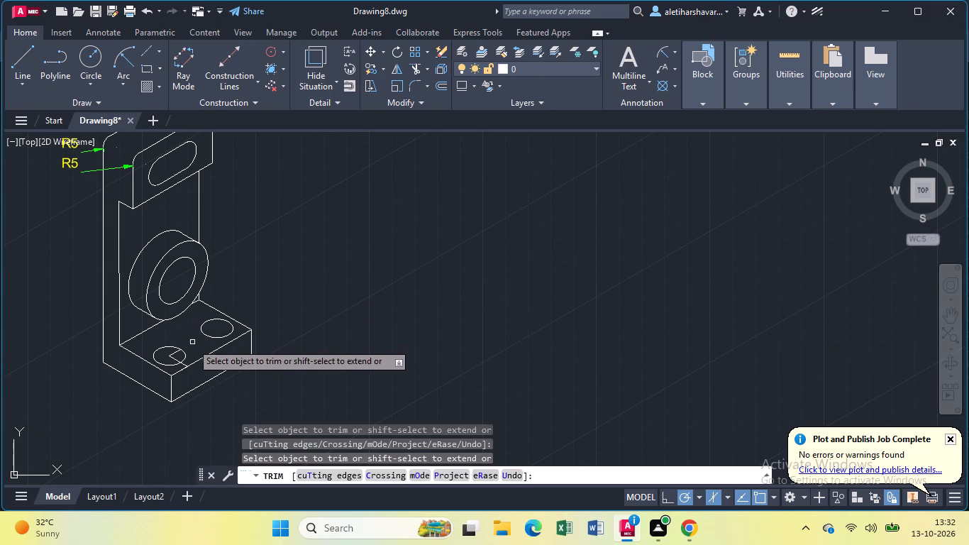
pyautogui.click(172, 355)
pyautogui.click(175, 358)
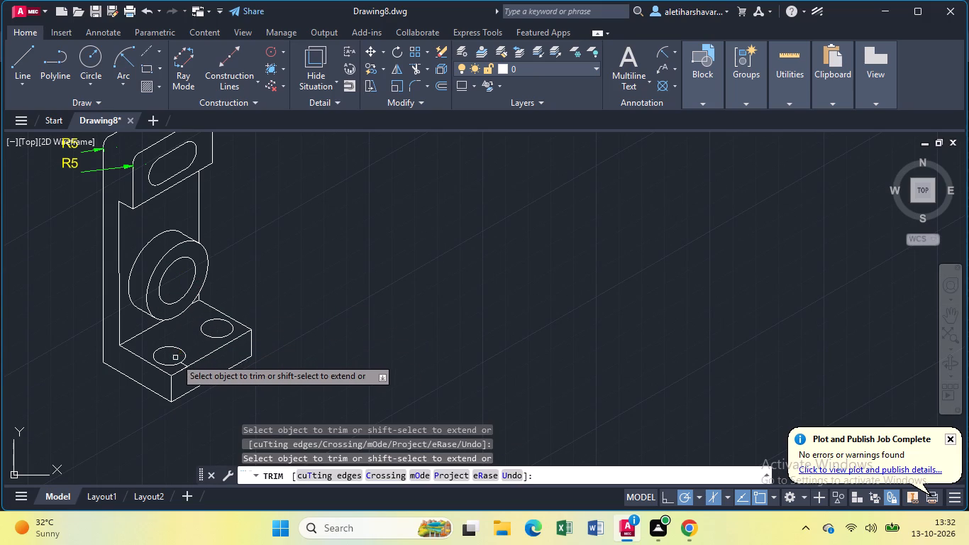
pyautogui.click(183, 363)
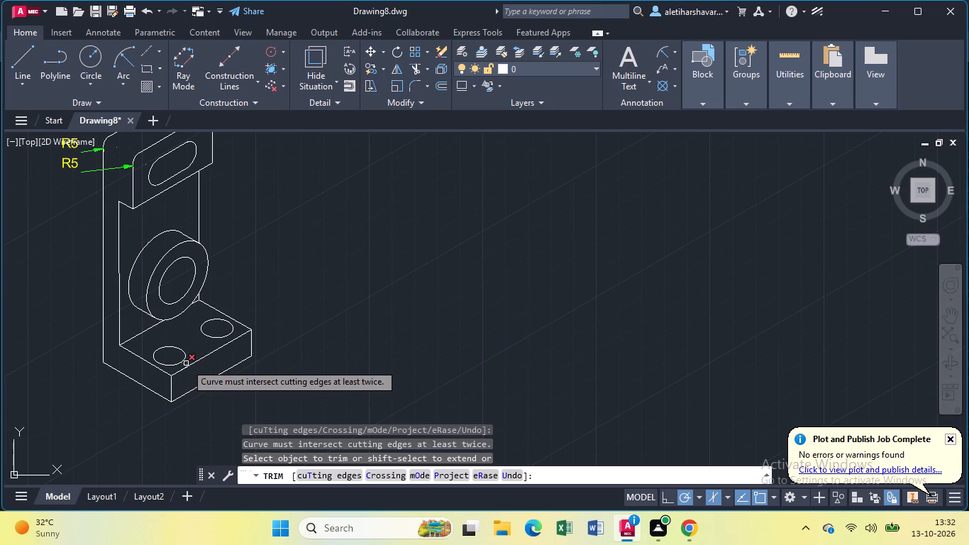
pyautogui.click(186, 363)
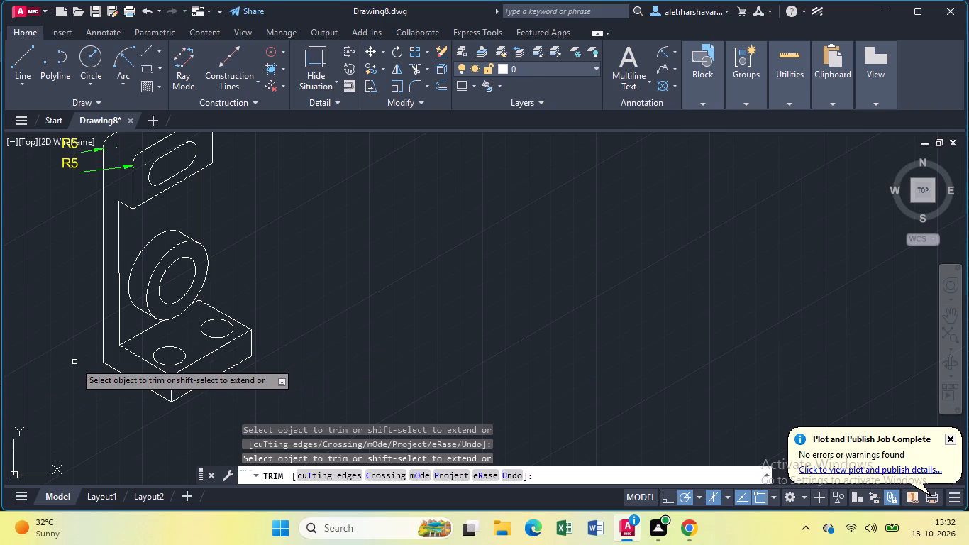
pyautogui.press('l')
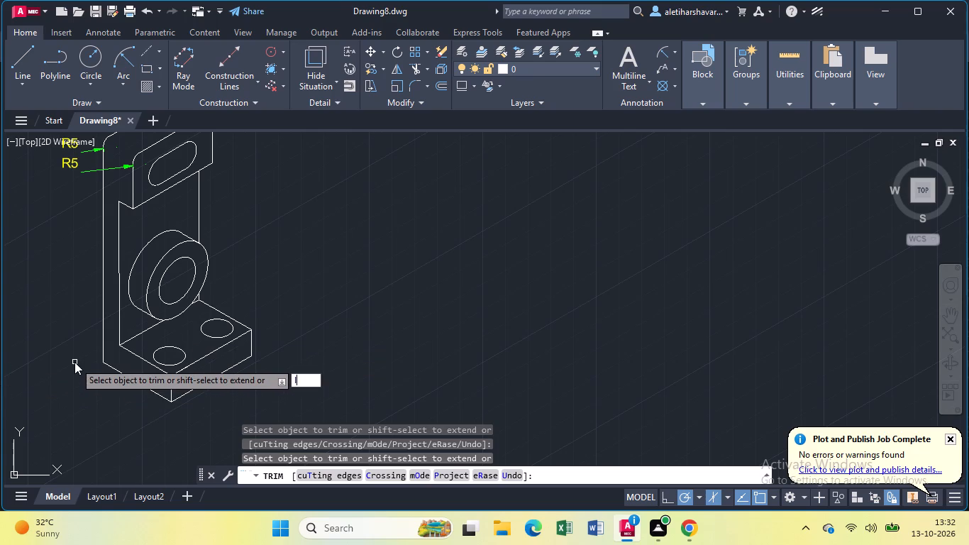
pyautogui.press('Return')
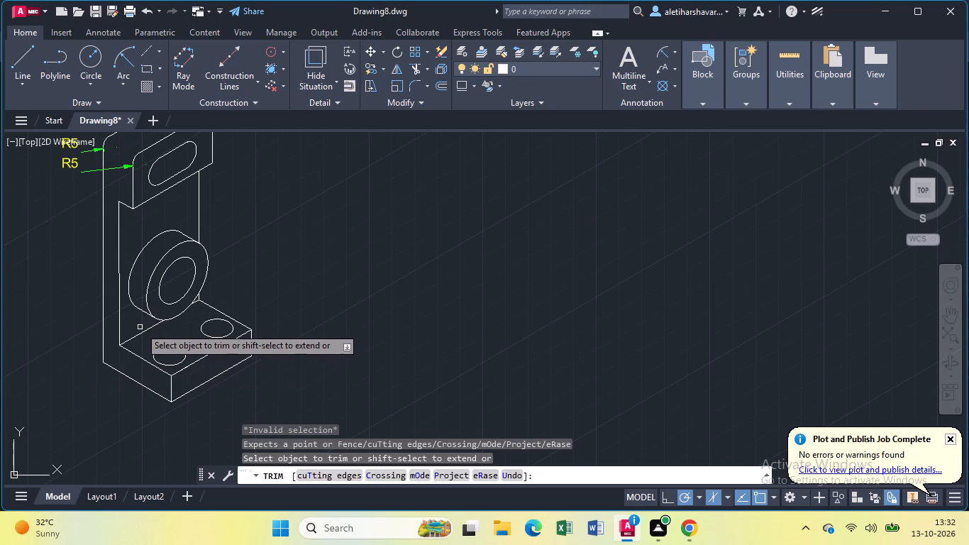
pyautogui.press('Escape')
# Draw the support web below the boss with connected lines: about 12 down, 8 across, up to the boss, 6 along it, about 10 down.
pyautogui.press('l')
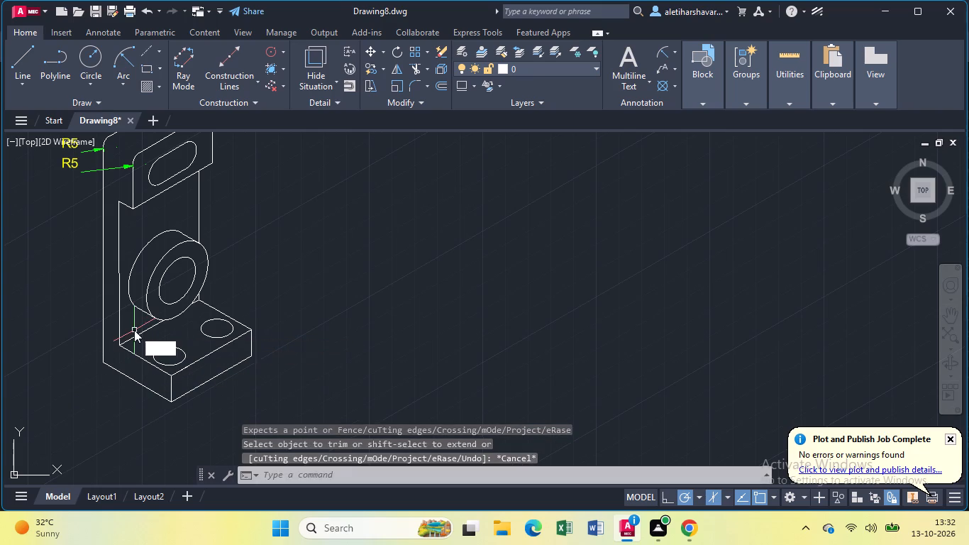
pyautogui.press('Return')
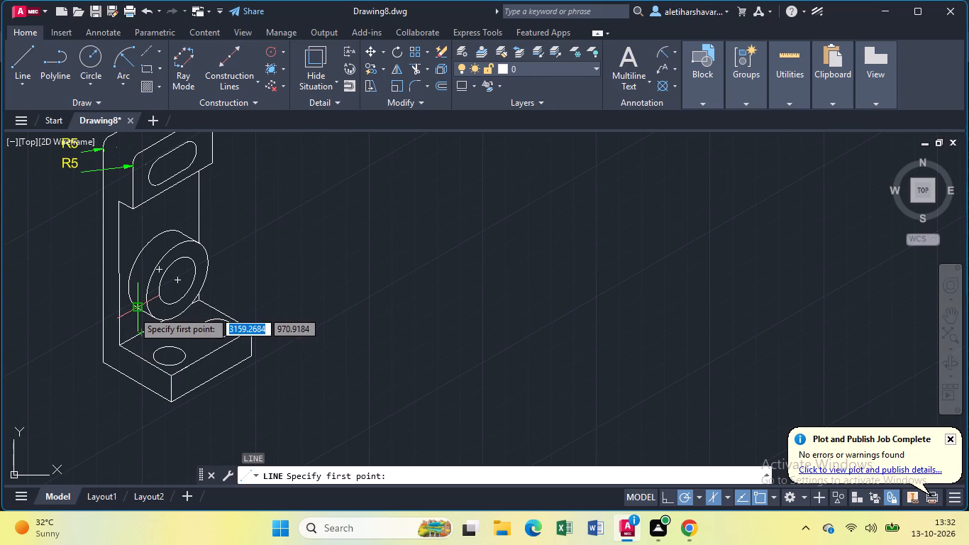
pyautogui.click(133, 311)
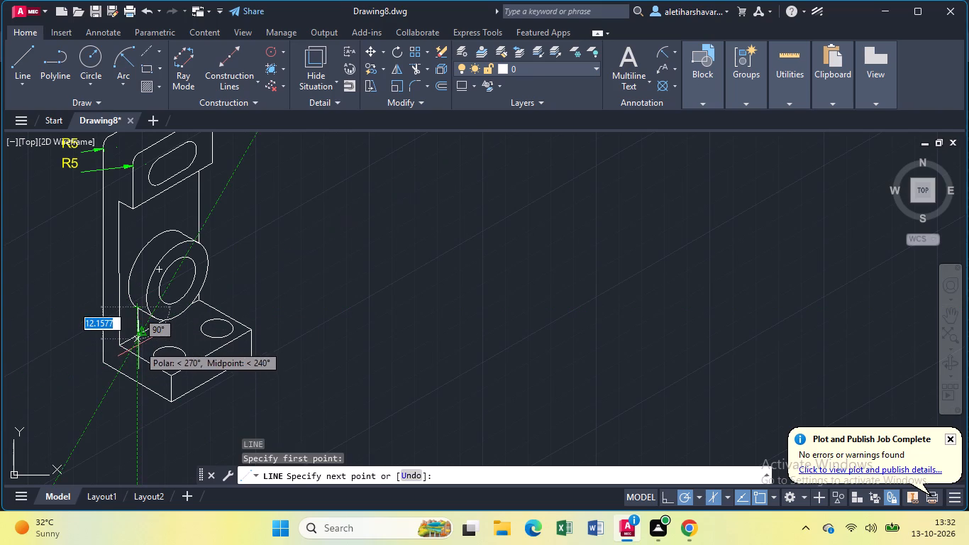
pyautogui.click(138, 345)
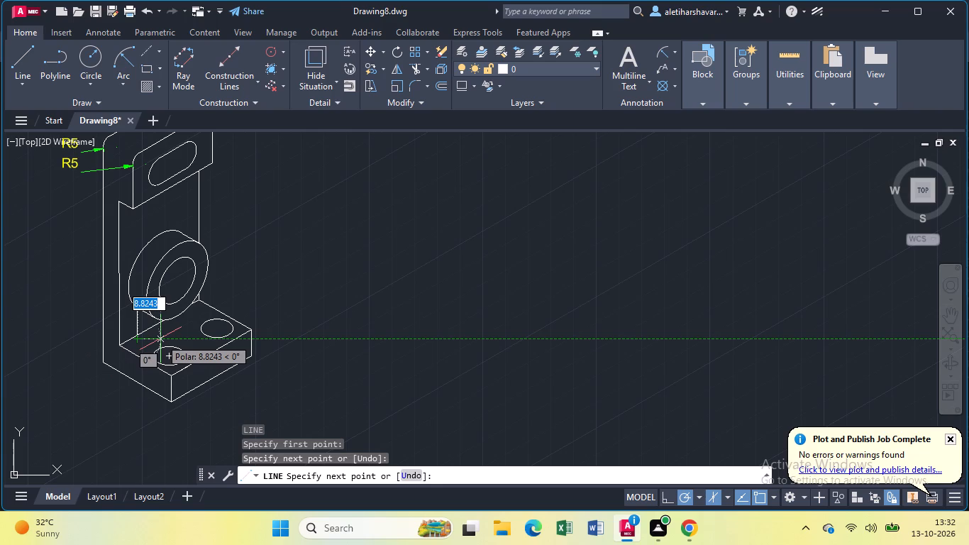
pyautogui.press('8')
pyautogui.press('Return')
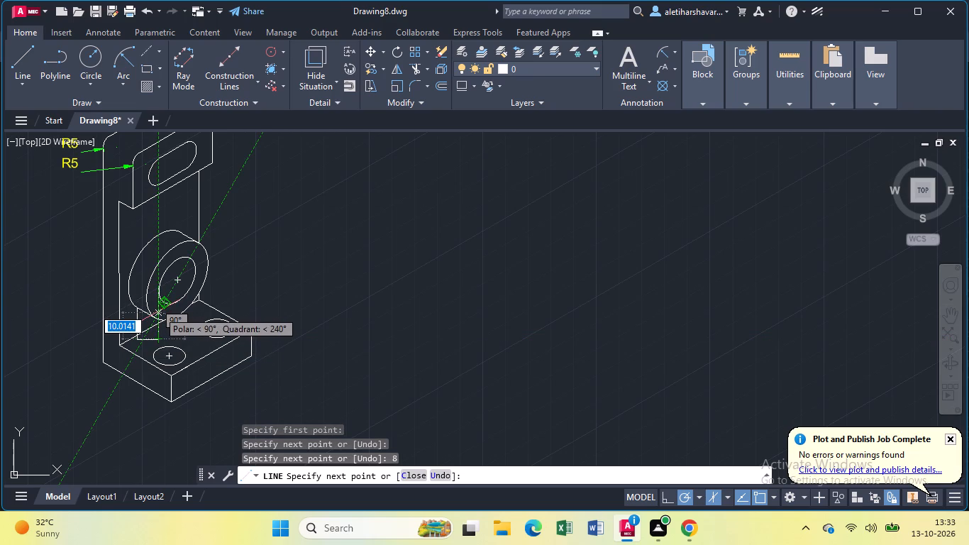
pyautogui.click(158, 312)
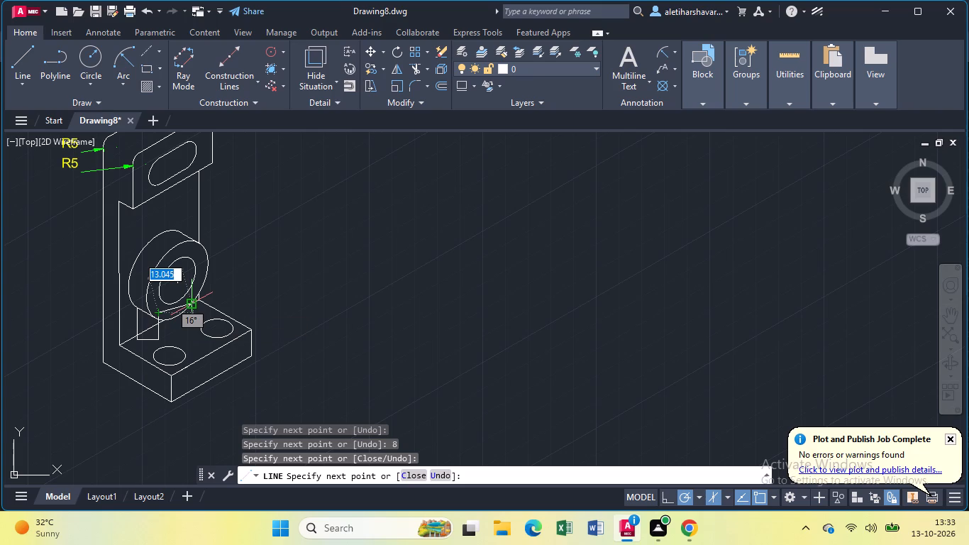
pyautogui.press('6')
pyautogui.press('Return')
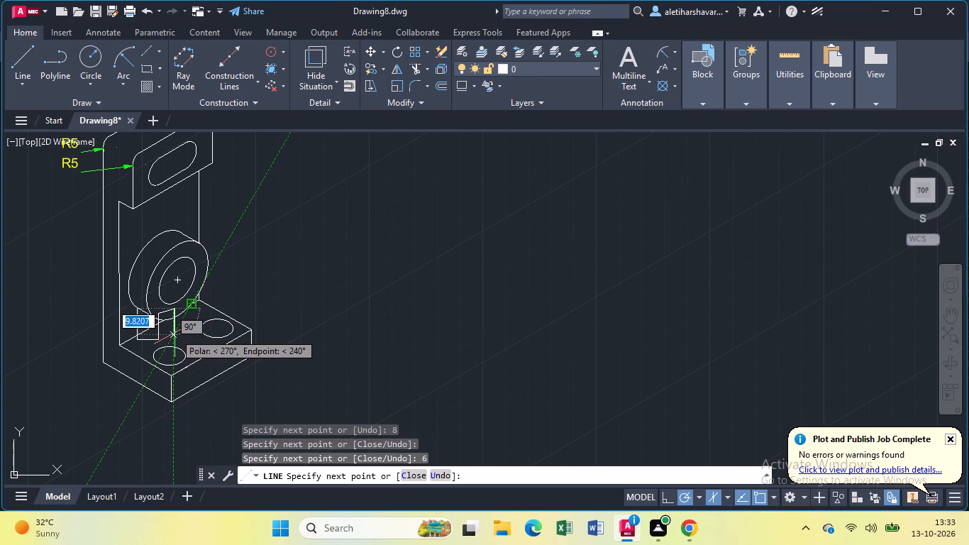
pyautogui.click(175, 333)
pyautogui.press('Escape')
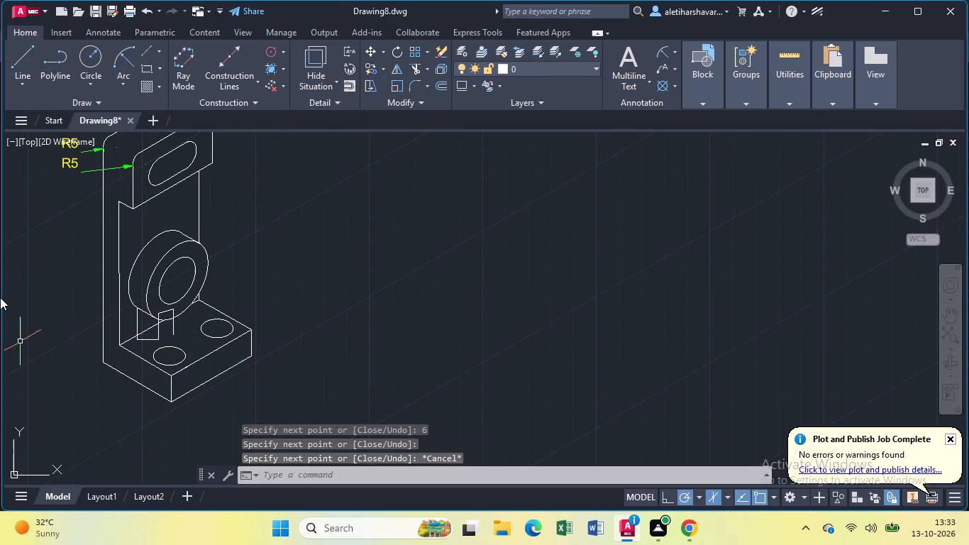
# Trim away the segments of the upright's foot line that pass through the support web below the boss.
pyautogui.write('tr')
pyautogui.press('Return')
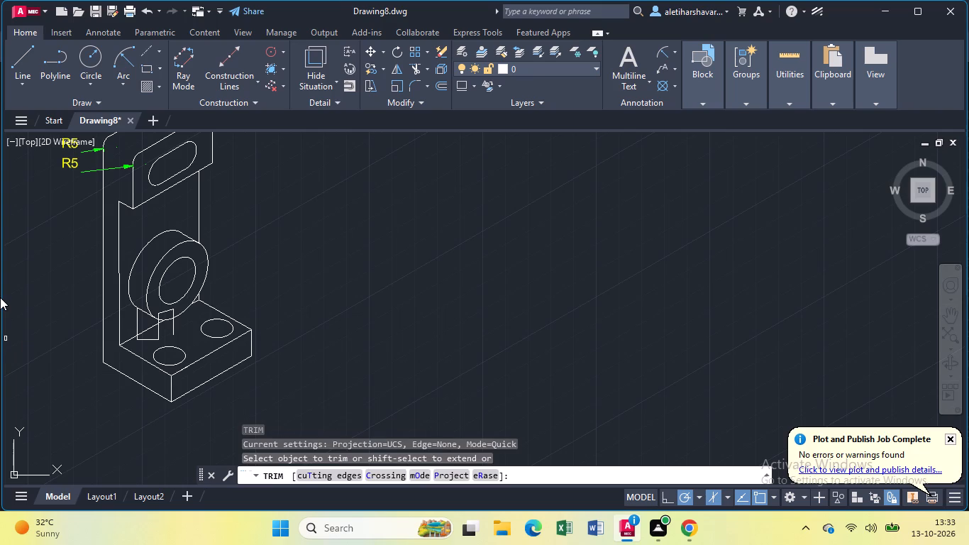
pyautogui.click(166, 318)
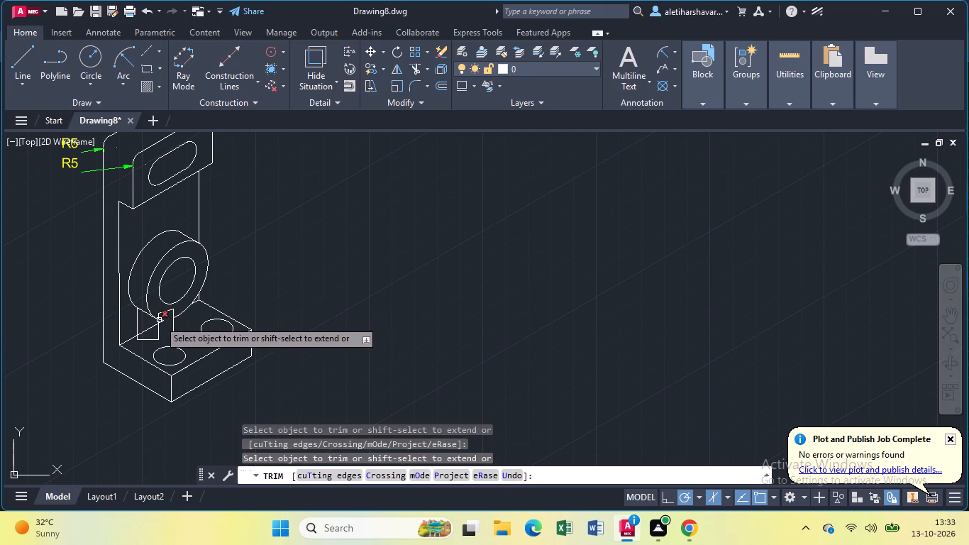
pyautogui.click(162, 319)
pyautogui.click(162, 324)
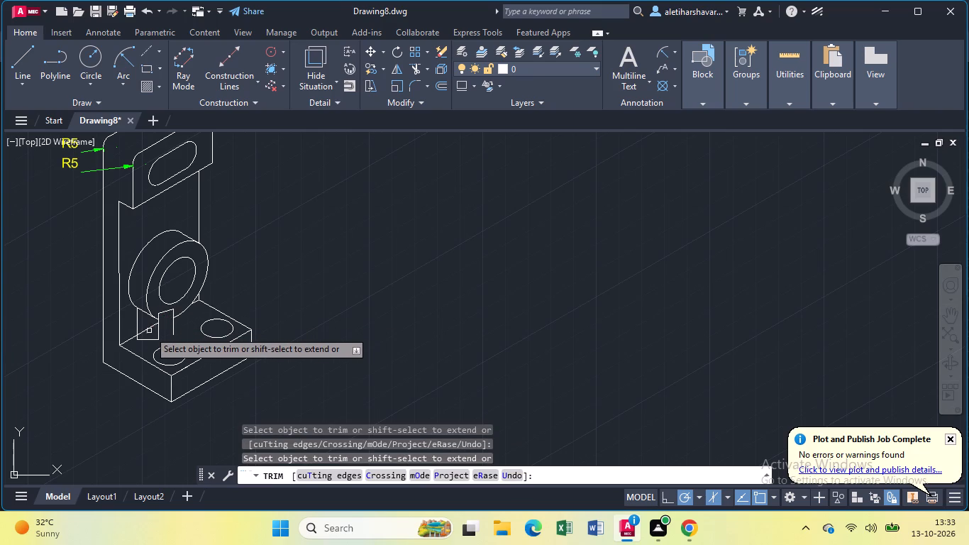
pyautogui.click(148, 331)
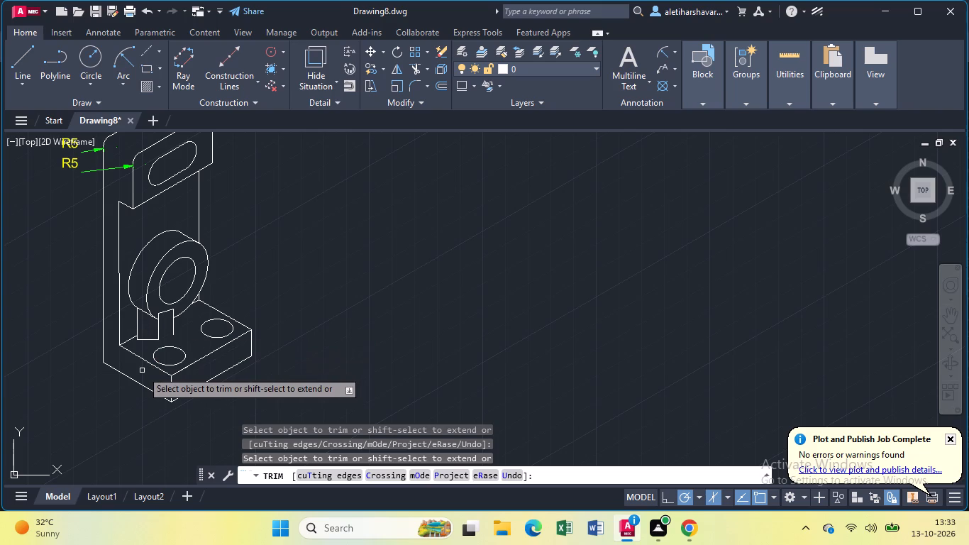
# Draw a line joining the lower ends of the two right-hand vertical edges of the support web.
pyautogui.press('l')
pyautogui.press('Return')
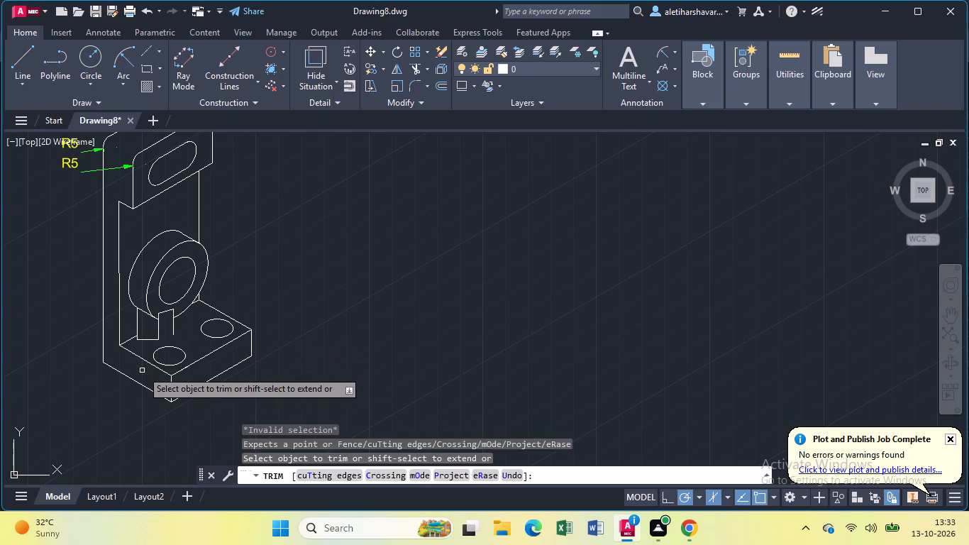
pyautogui.press('Escape')
pyautogui.press('l')
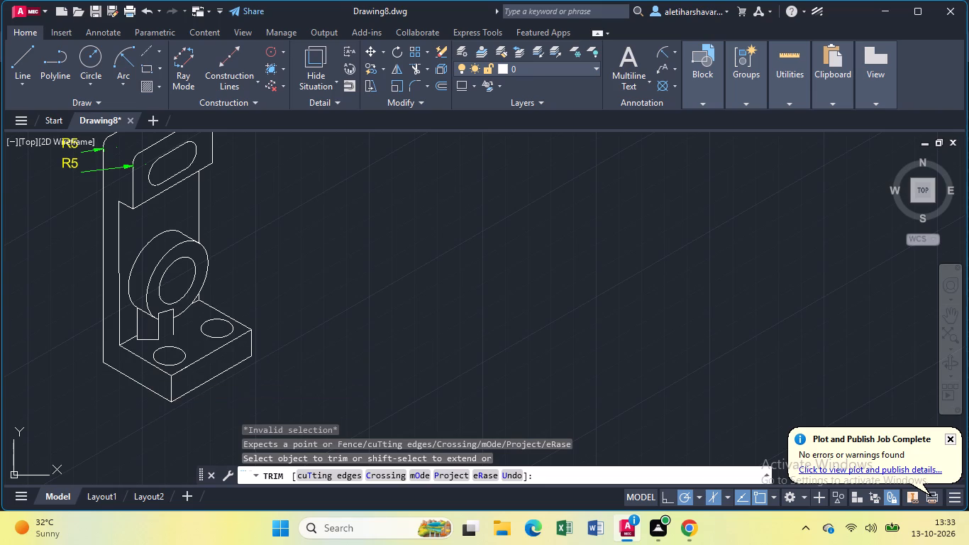
pyautogui.press('Return')
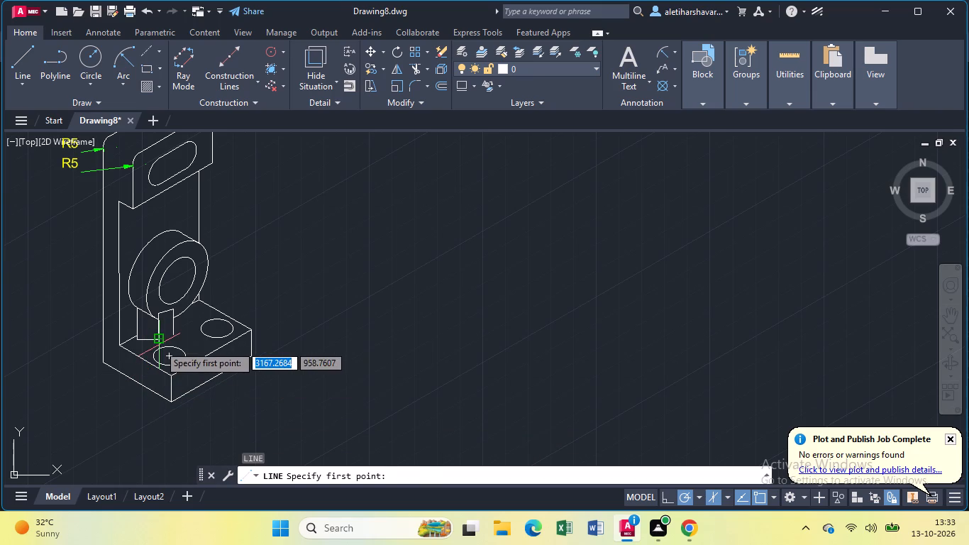
pyautogui.click(159, 344)
pyautogui.click(175, 337)
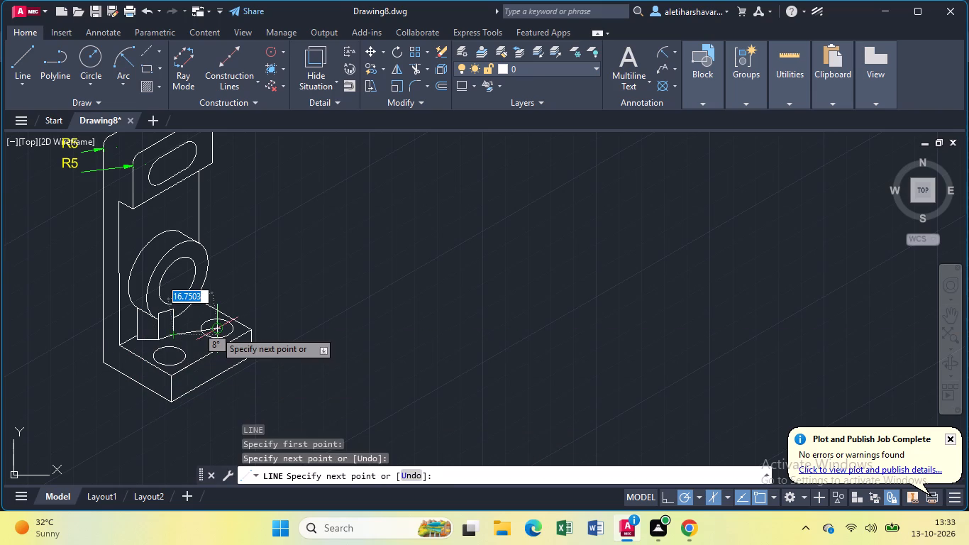
pyautogui.press('Escape')
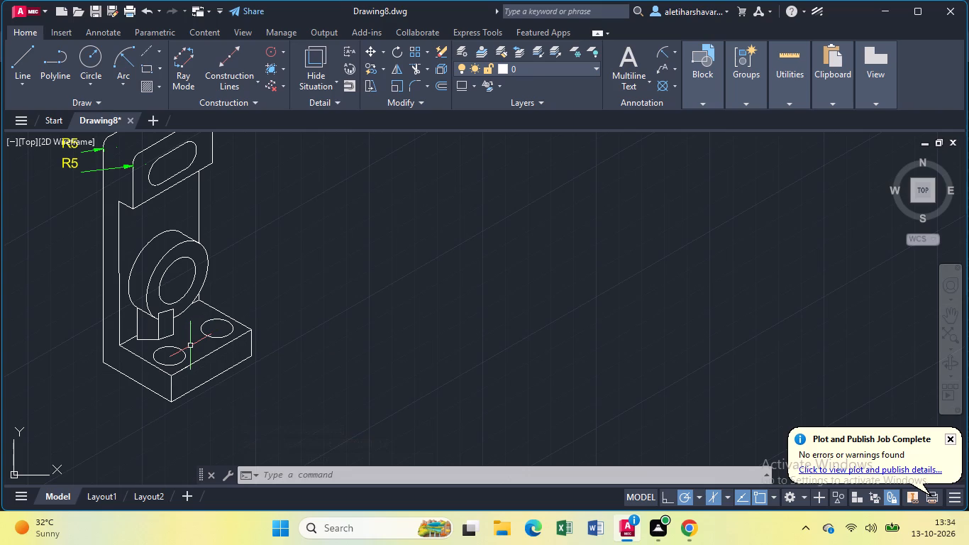
# Trim the web lines lying inside the boss's front circle and remove the web's 8-unit horizontal bottom line.
pyautogui.write('tr')
pyautogui.press('Return')
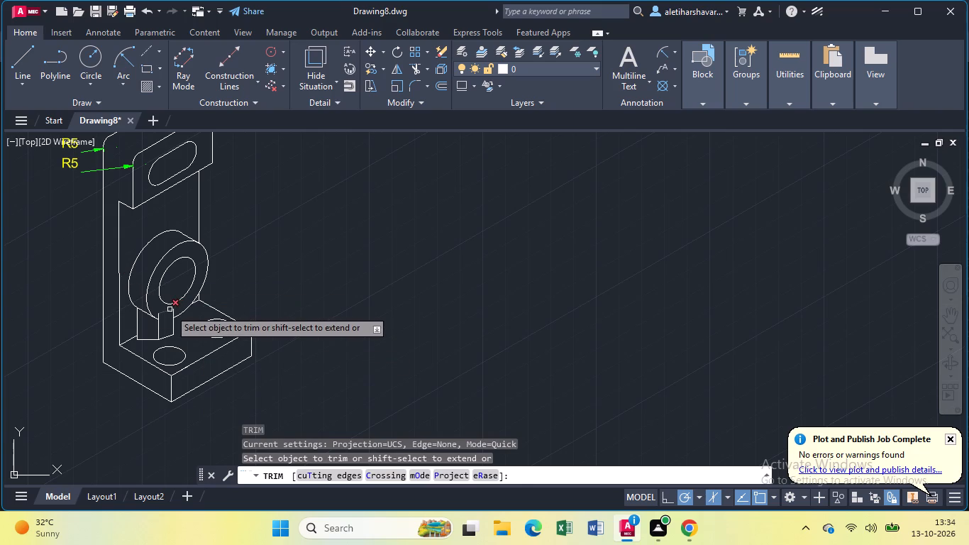
pyautogui.click(170, 309)
pyautogui.click(173, 312)
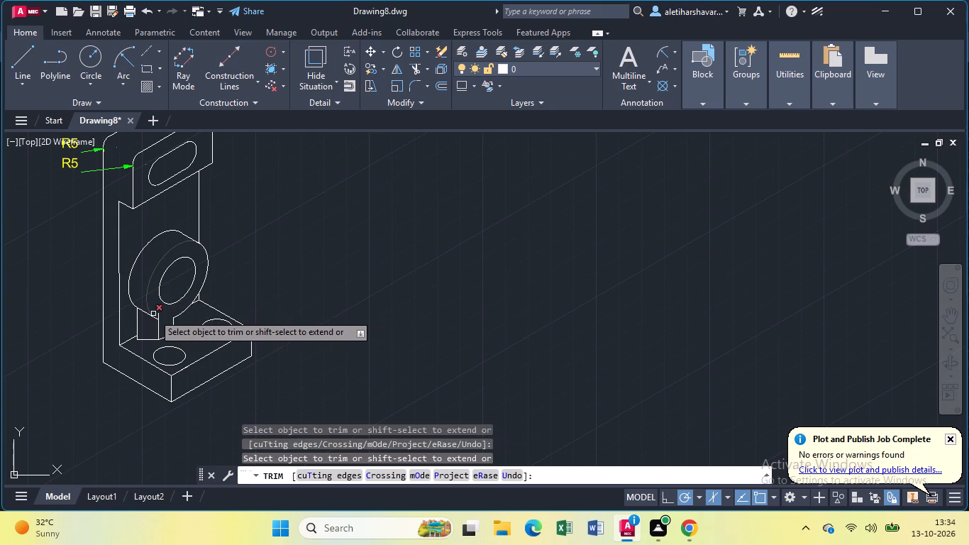
pyautogui.click(160, 314)
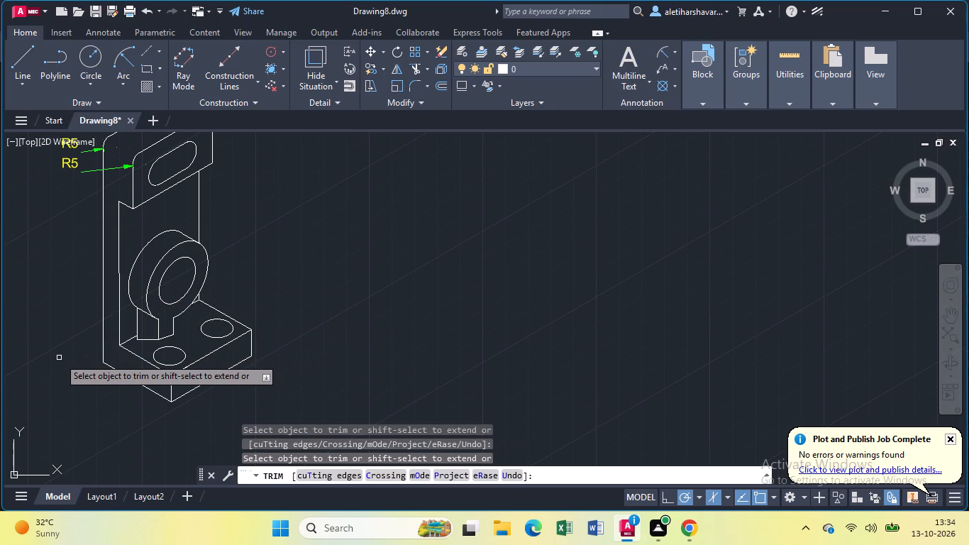
pyautogui.click(140, 341)
pyautogui.click(136, 341)
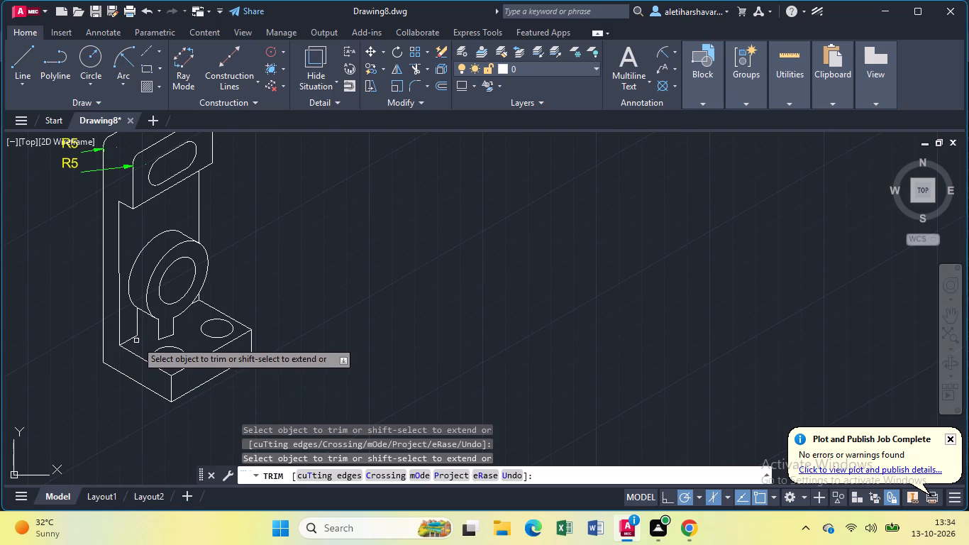
# Draw the web's side face edges: a 330° line from the left vertical's foot, continued vertically up to the boss.
pyautogui.press('l')
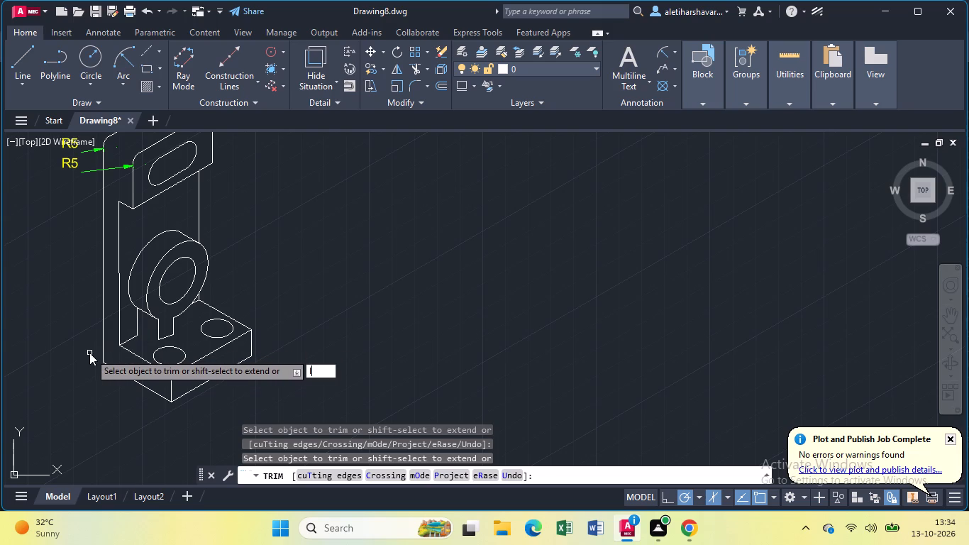
pyautogui.press('Return')
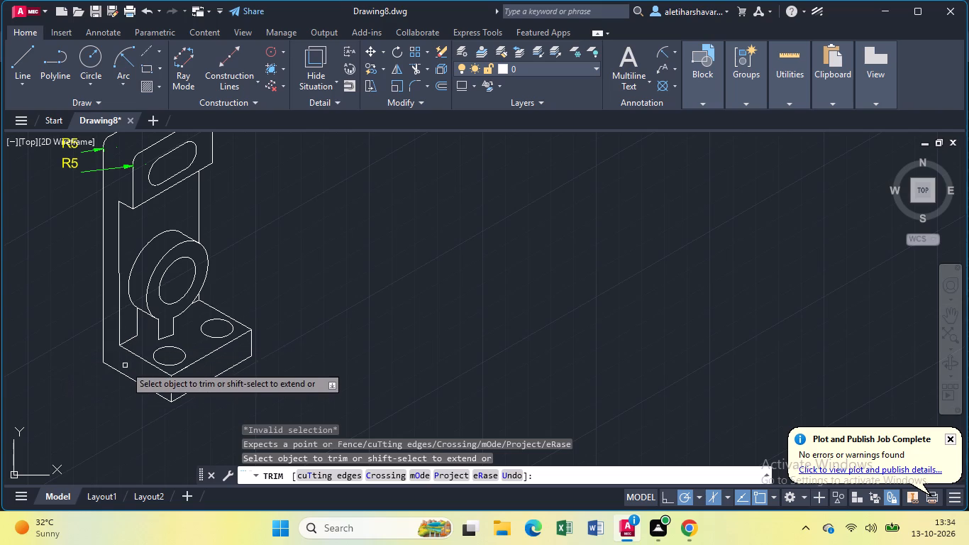
pyautogui.moveTo(121, 385); pyautogui.dragTo(84, 341, button='middle')
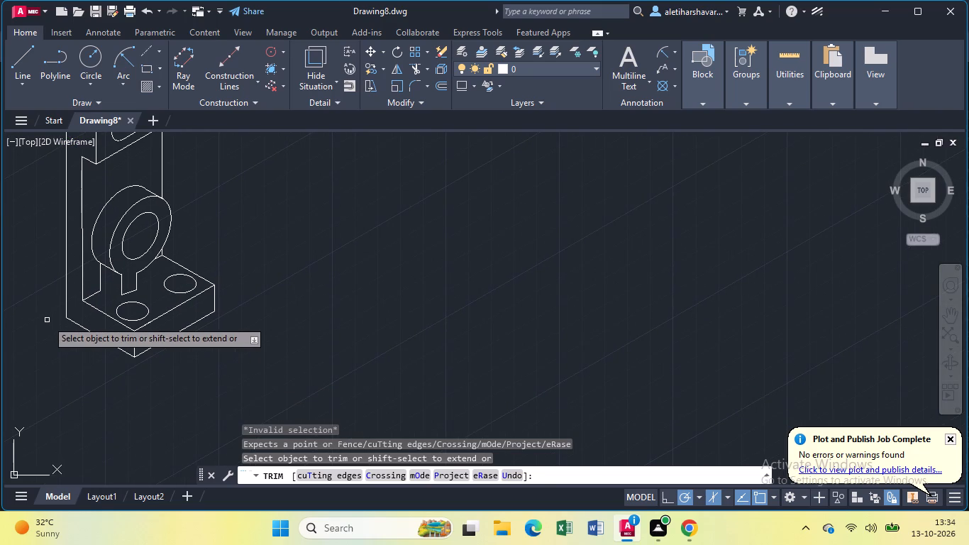
pyautogui.press('Escape')
pyautogui.press('l')
pyautogui.press('Return')
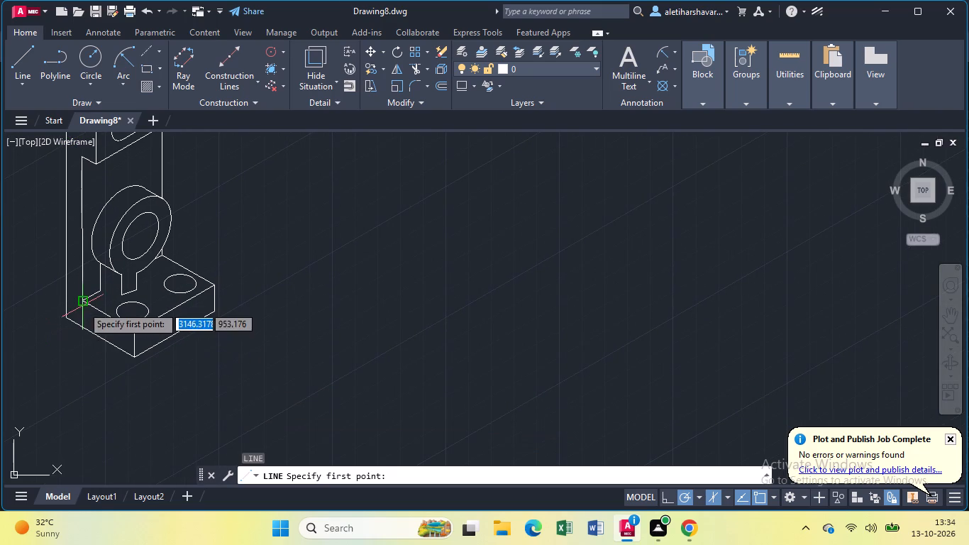
pyautogui.click(100, 292)
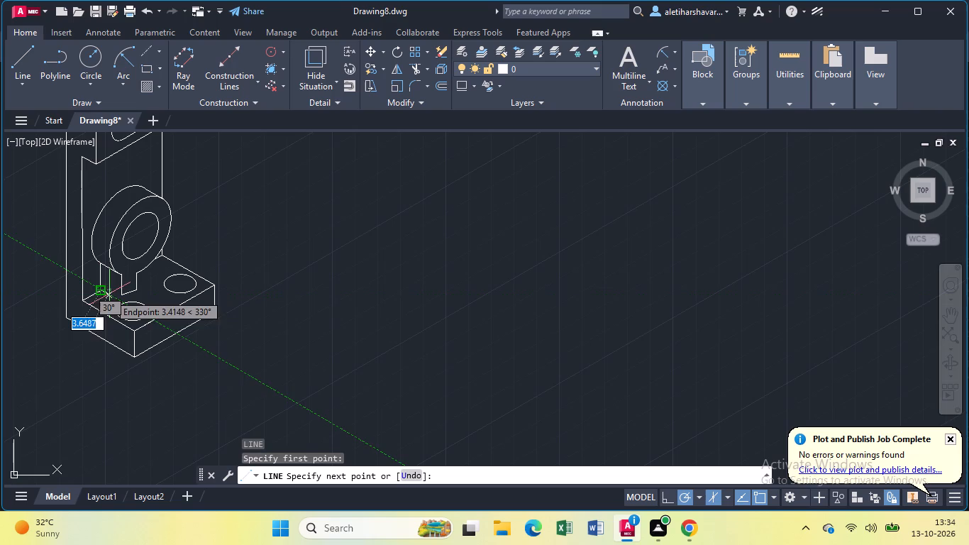
pyautogui.click(122, 299)
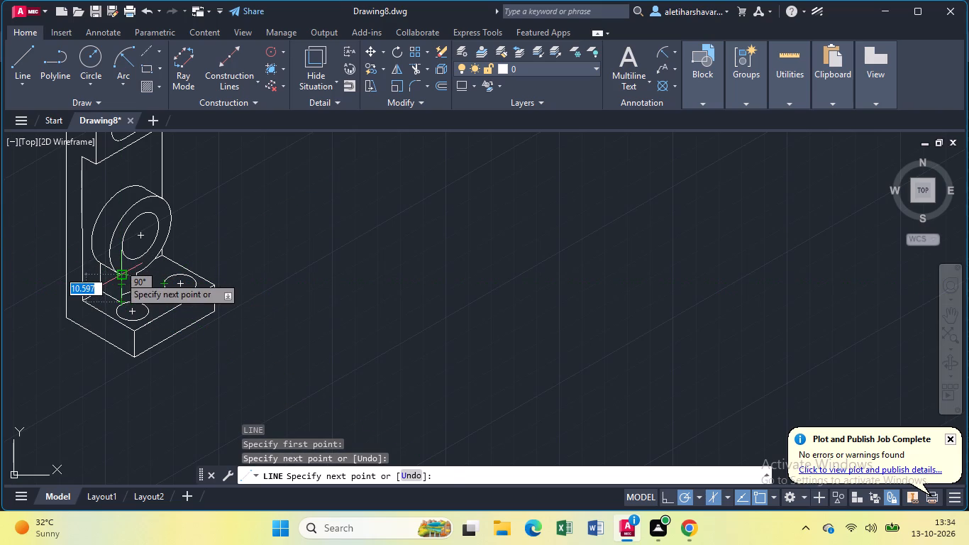
pyautogui.click(119, 276)
pyautogui.press('Escape')
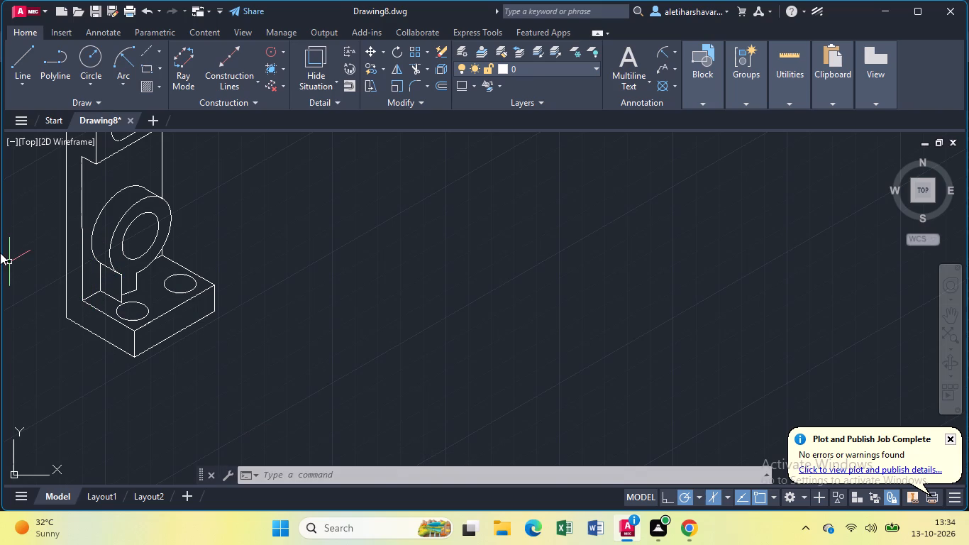
# Draw two crossing lines at the web's foot: a vertical about 14 long down from the boss and a horizontal about 9.5 long from the front corner.
pyautogui.click(20, 52)
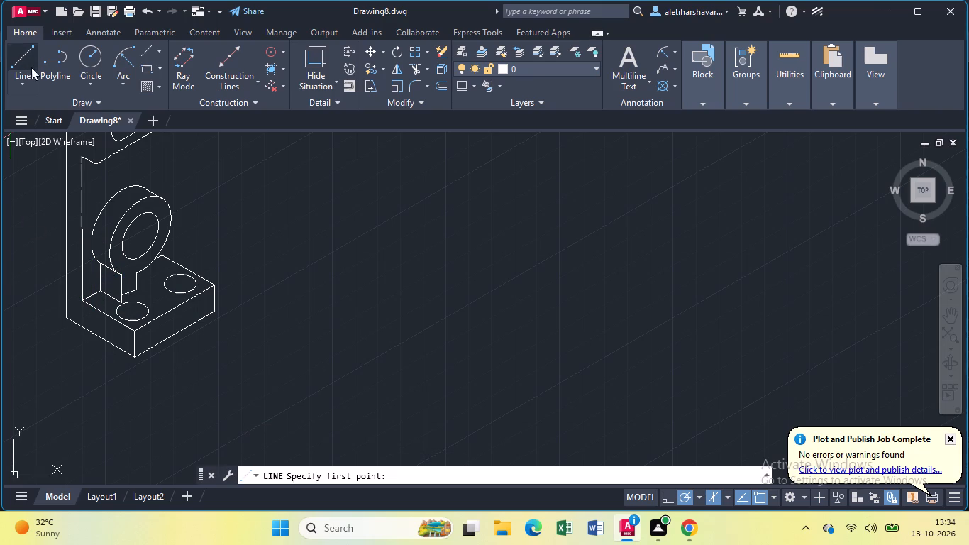
pyautogui.click(139, 273)
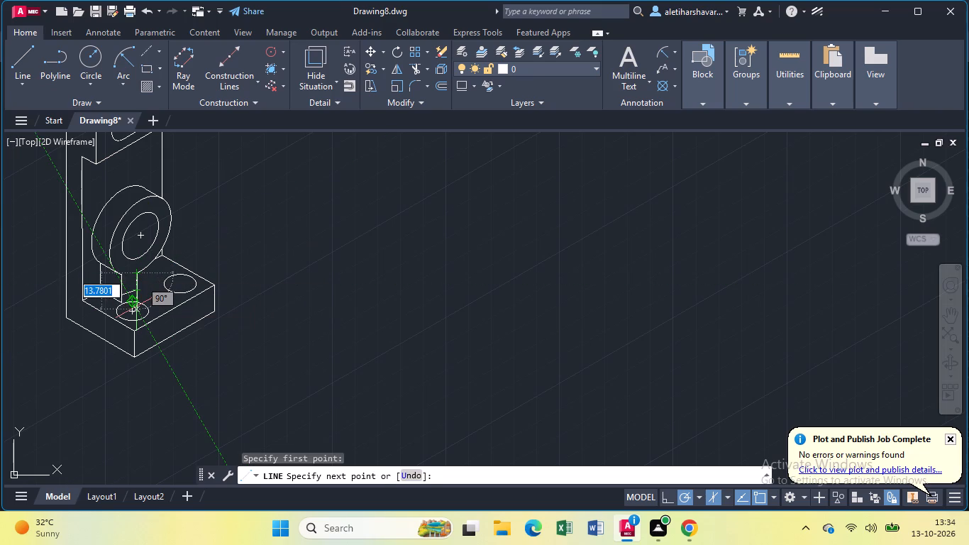
pyautogui.click(136, 307)
pyautogui.press('Escape')
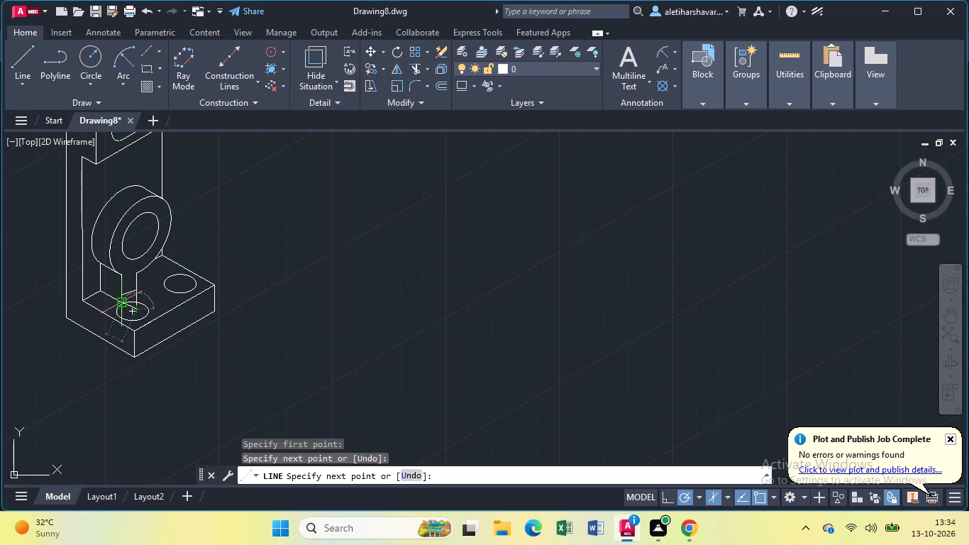
pyautogui.press('l')
pyautogui.press('Return')
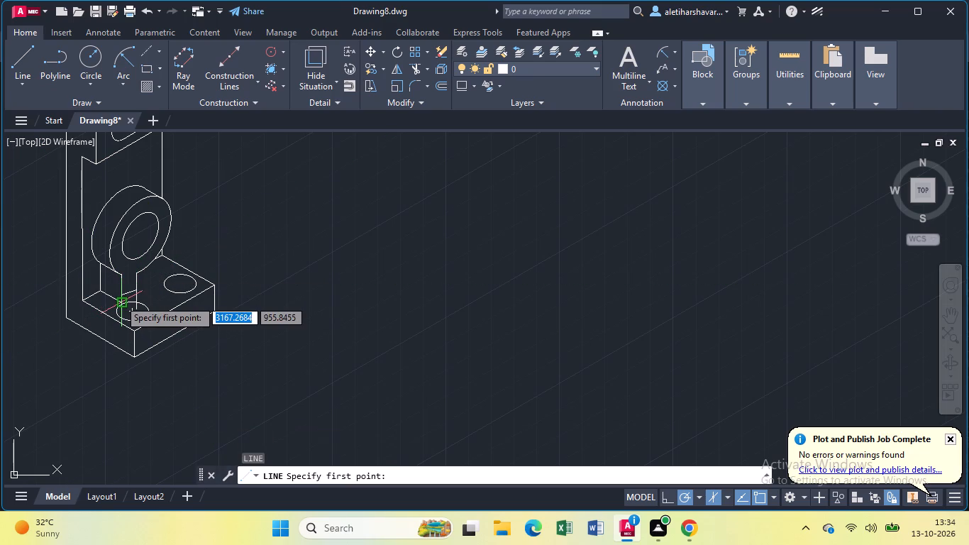
pyautogui.click(122, 300)
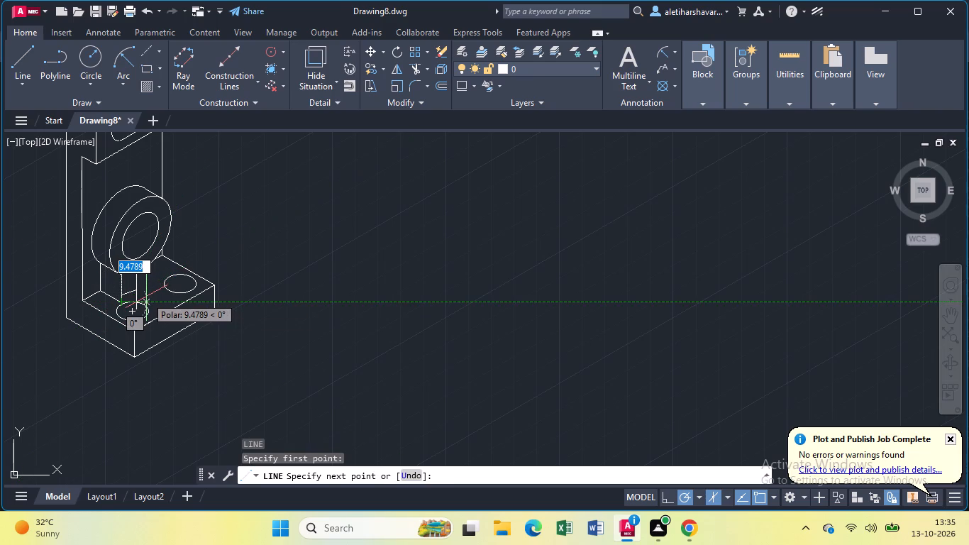
pyautogui.click(146, 297)
pyautogui.press('Escape')
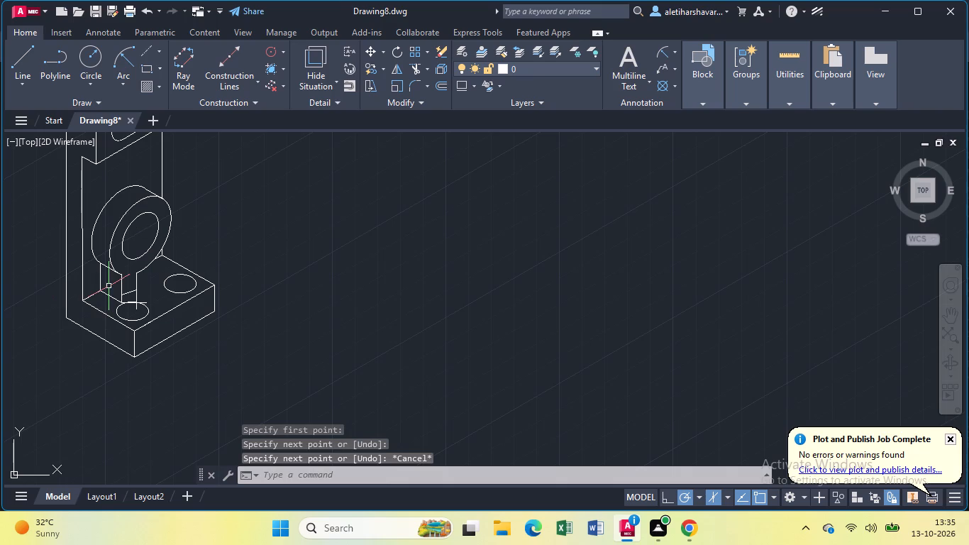
# Undo the last horizontal line and trim away the web's bottom edges and the lower ends of its front verticals.
pyautogui.hotkey('ctrl', 'z')
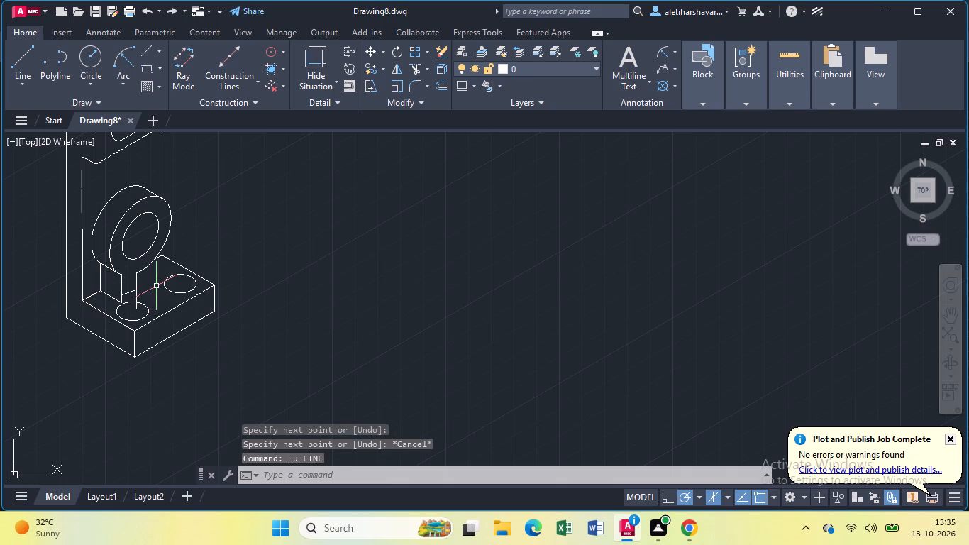
pyautogui.write('tr')
pyautogui.press('Return')
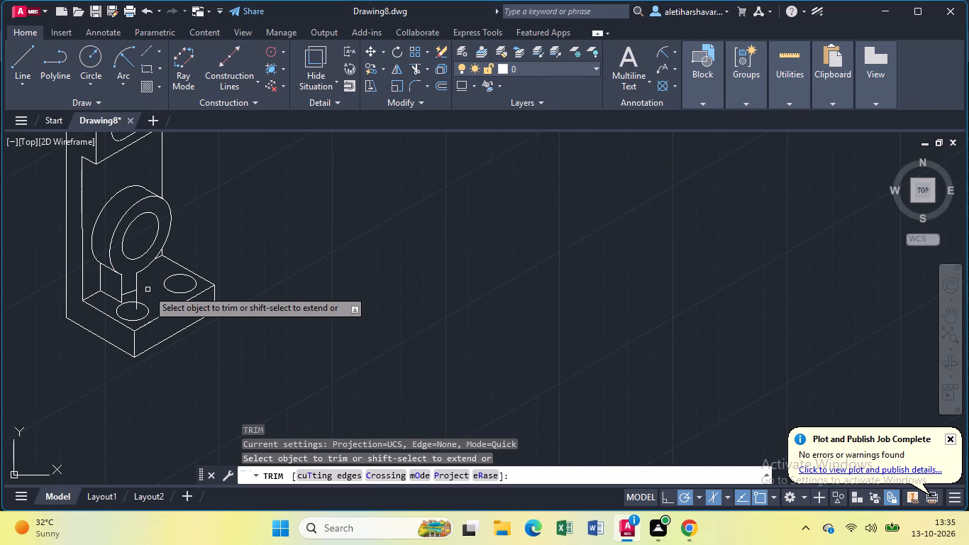
pyautogui.click(138, 295)
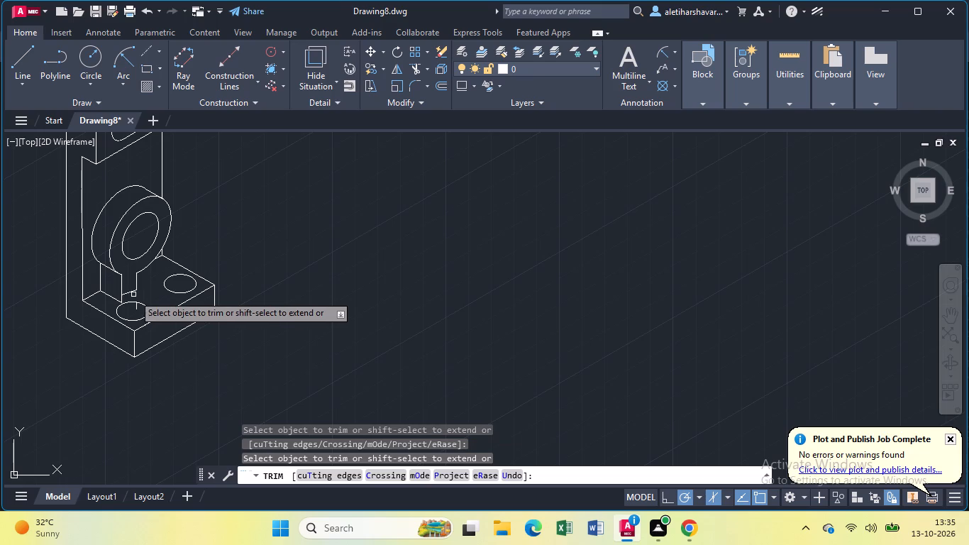
pyautogui.click(128, 291)
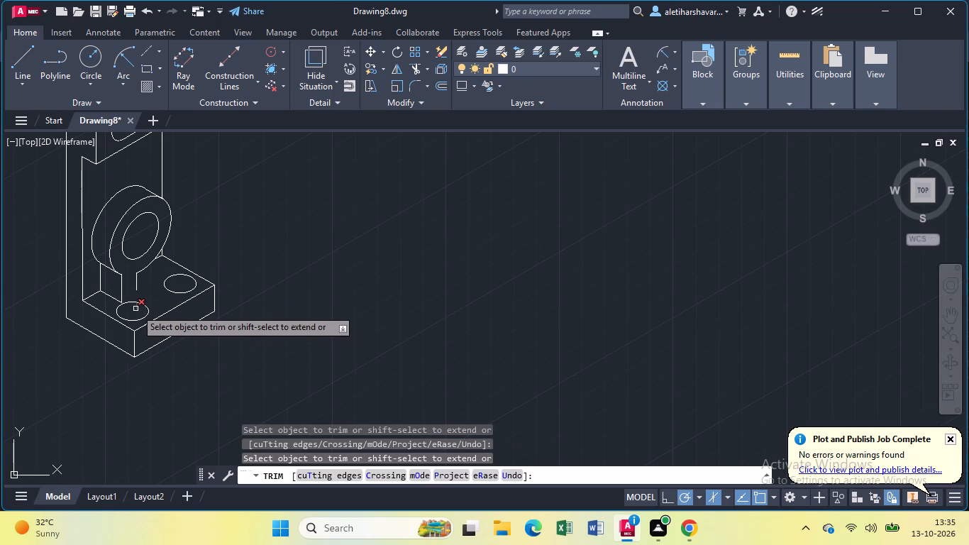
pyautogui.click(135, 309)
pyautogui.click(121, 292)
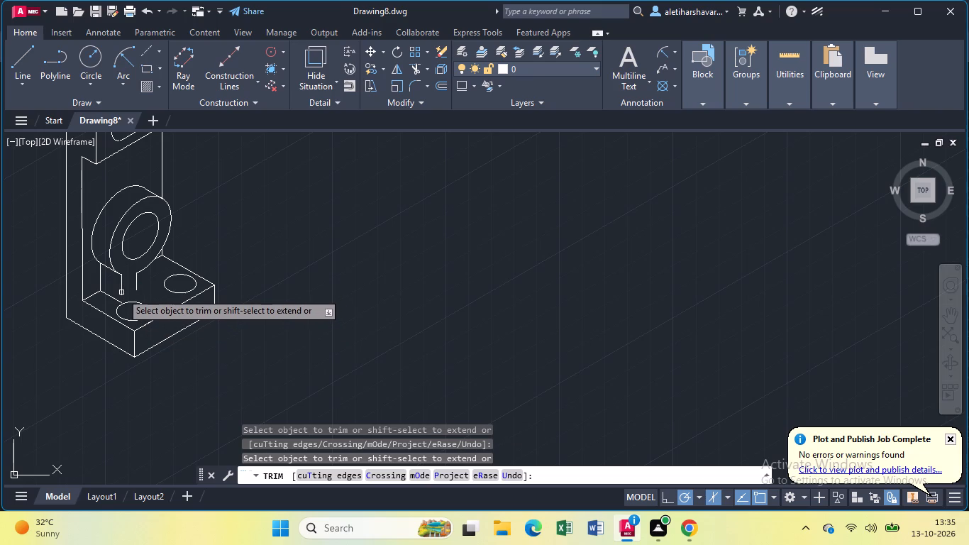
pyautogui.click(123, 289)
pyautogui.click(121, 285)
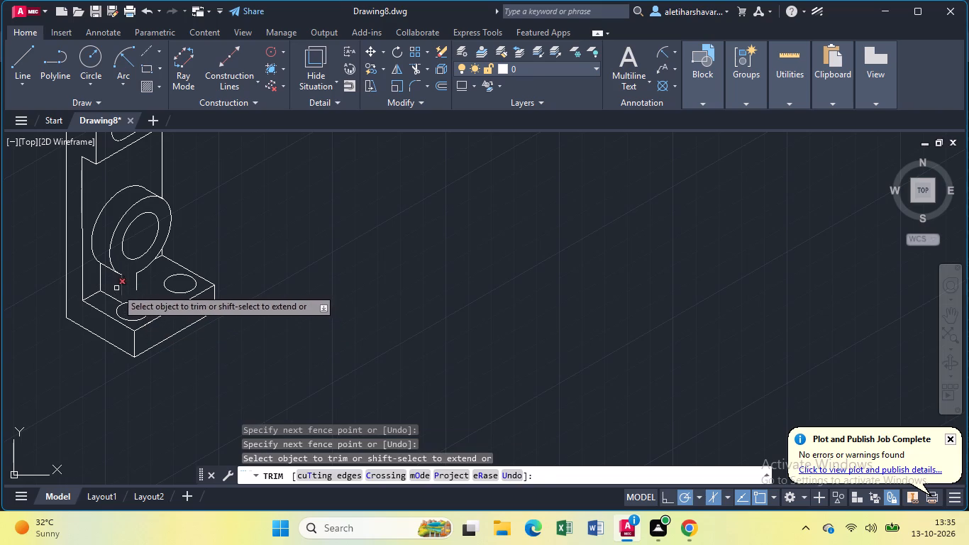
pyautogui.click(110, 294)
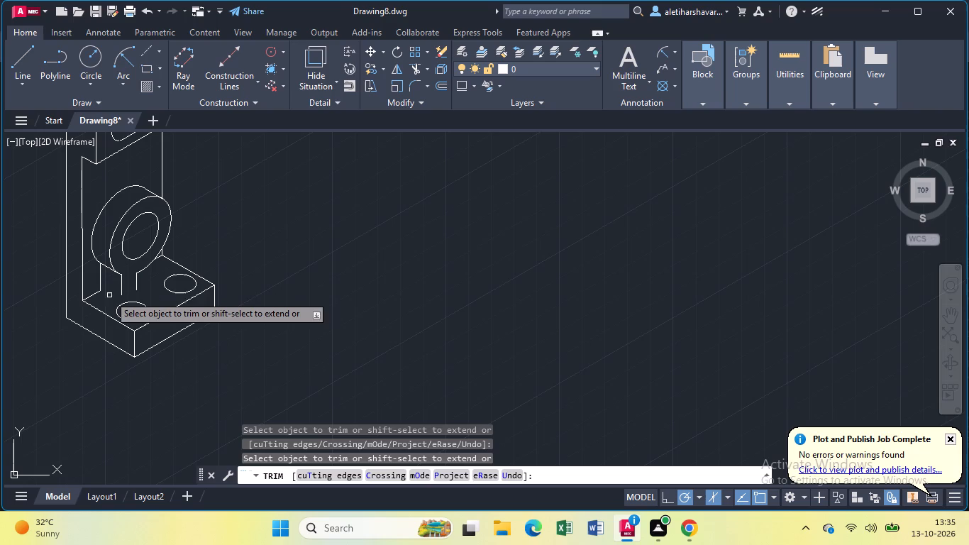
pyautogui.press('l')
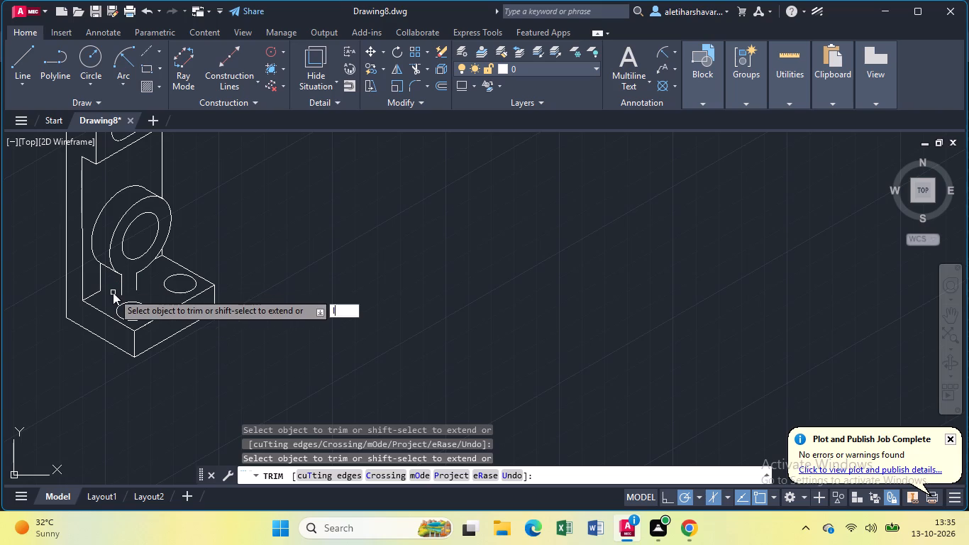
pyautogui.press('Return')
pyautogui.press('Escape')
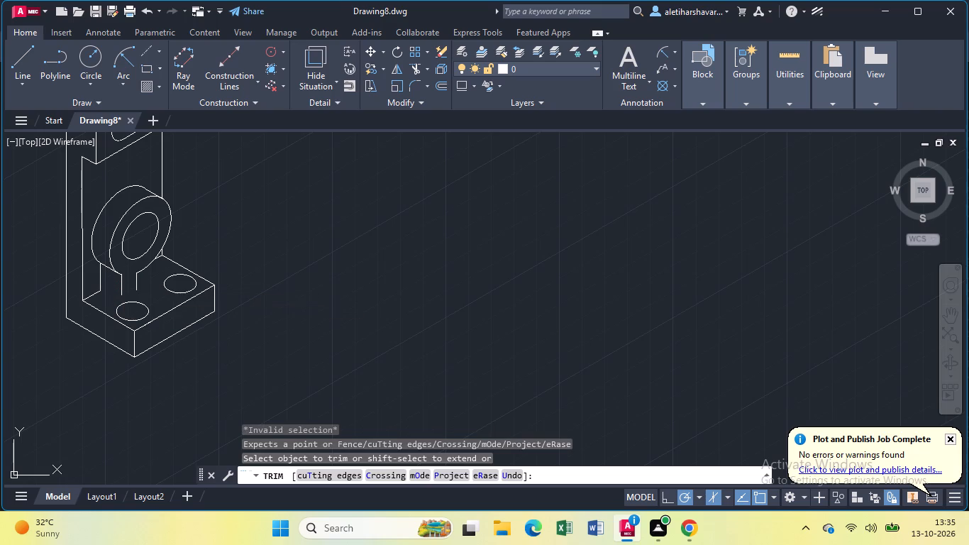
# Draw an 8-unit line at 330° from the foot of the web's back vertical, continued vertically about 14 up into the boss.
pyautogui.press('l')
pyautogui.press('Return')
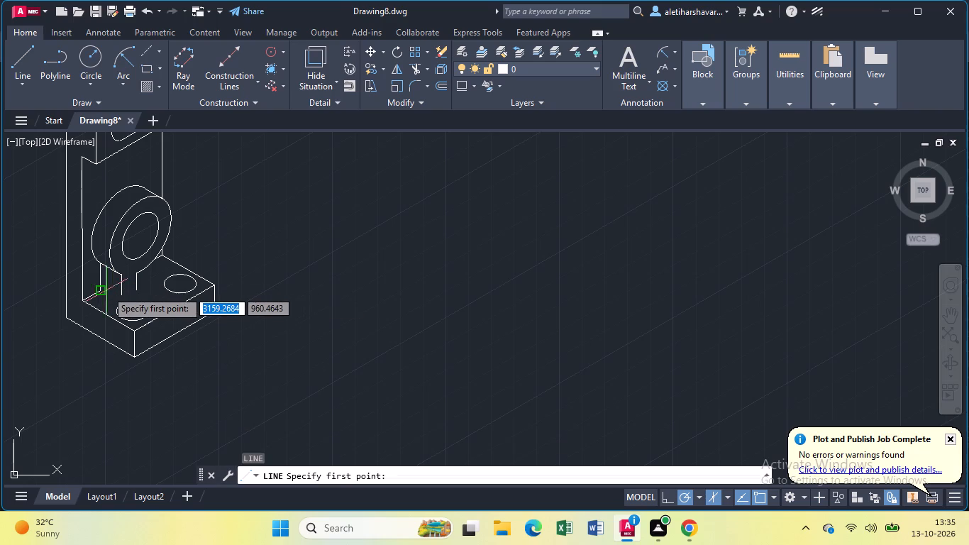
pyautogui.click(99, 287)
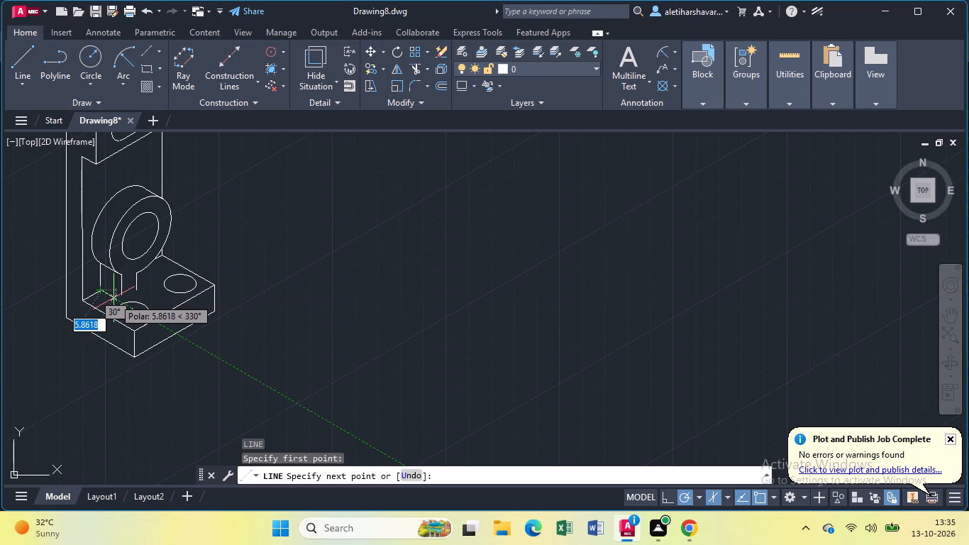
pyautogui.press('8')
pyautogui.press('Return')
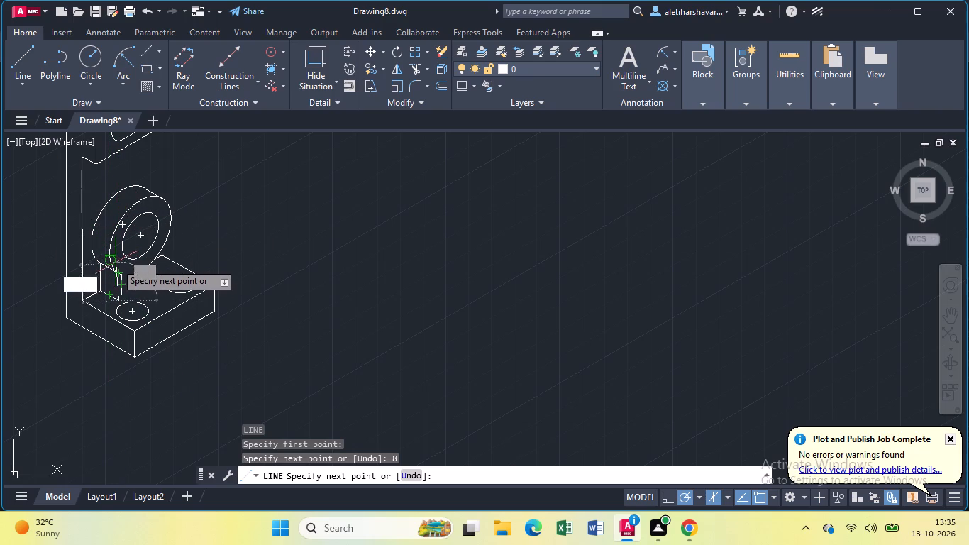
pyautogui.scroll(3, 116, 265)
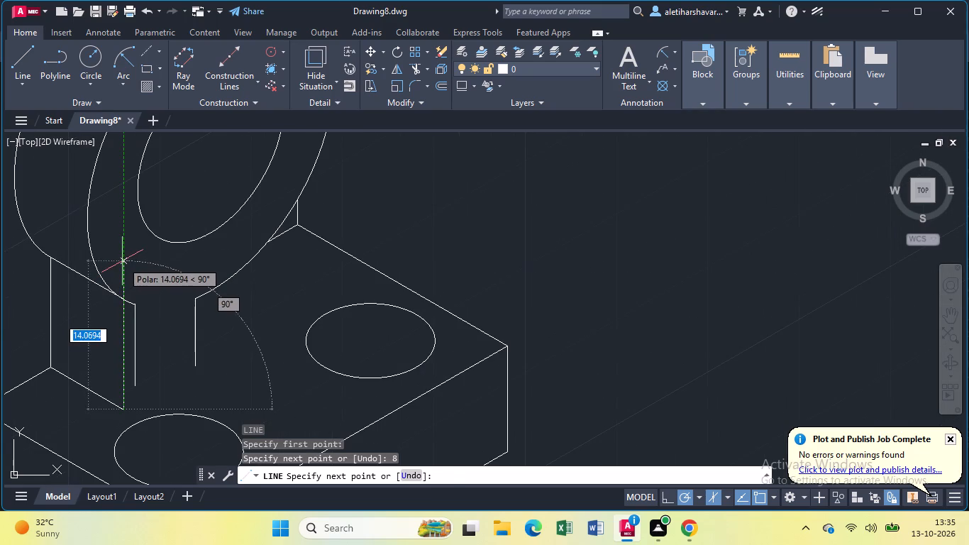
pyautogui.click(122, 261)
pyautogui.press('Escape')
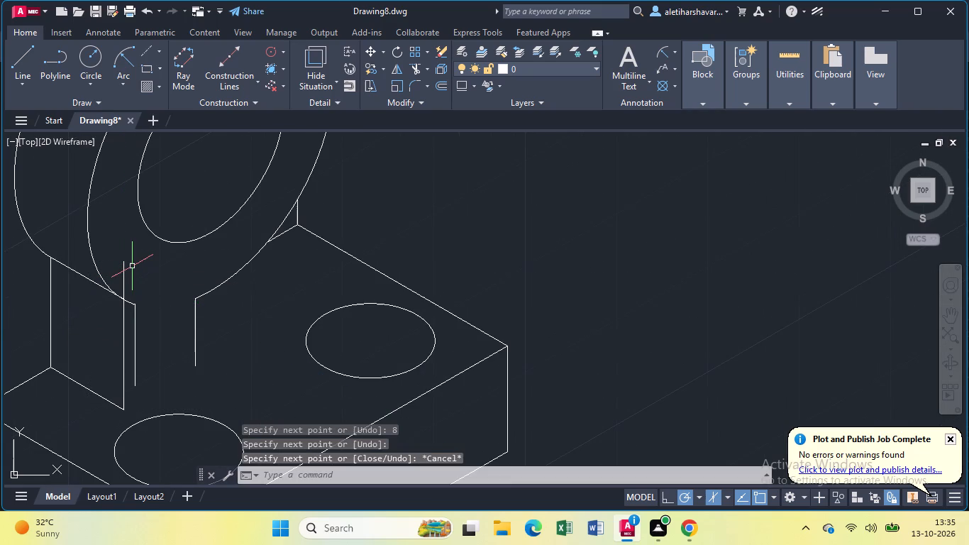
# Trim the new vertical inside the boss and remove the old front vertical with the arc end beside it.
pyautogui.write('tr')
pyautogui.press('Return')
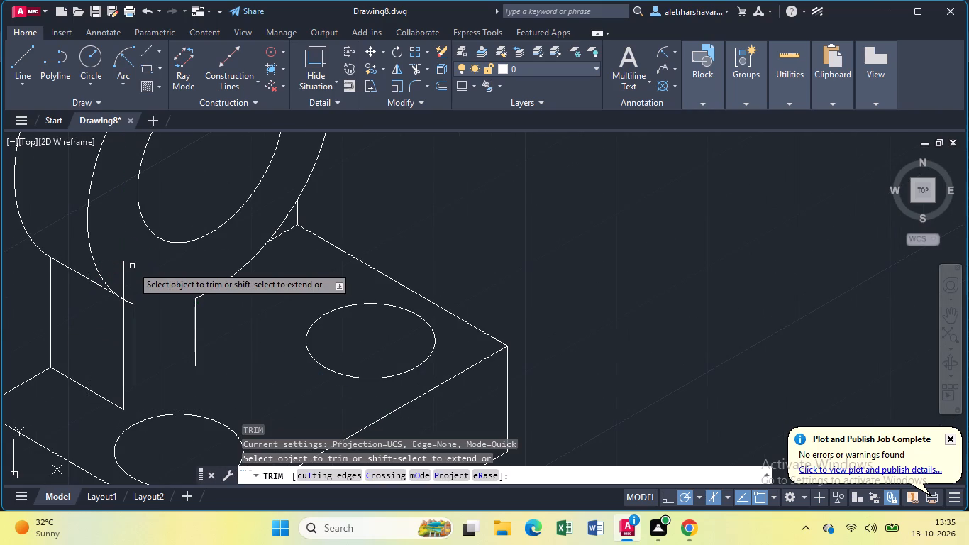
pyautogui.click(121, 272)
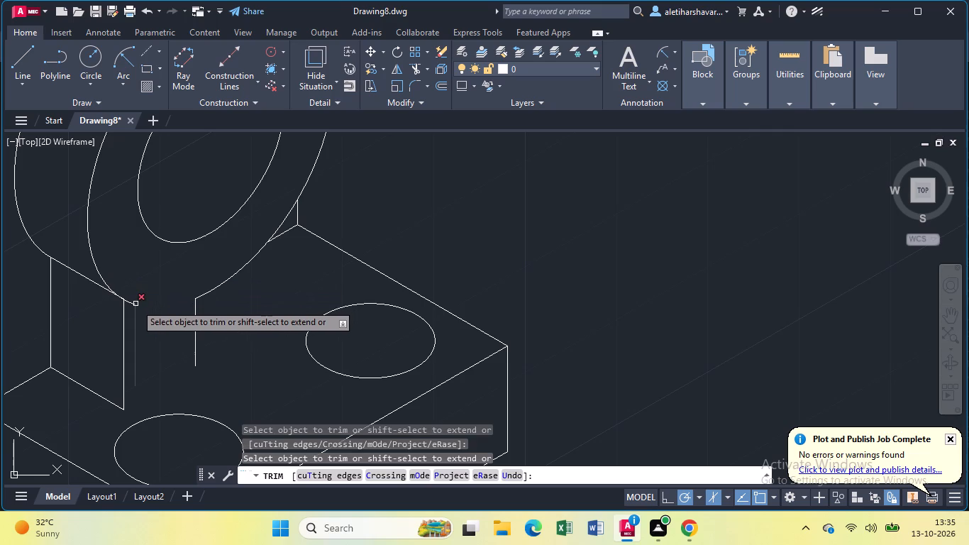
pyautogui.click(135, 304)
pyautogui.click(129, 304)
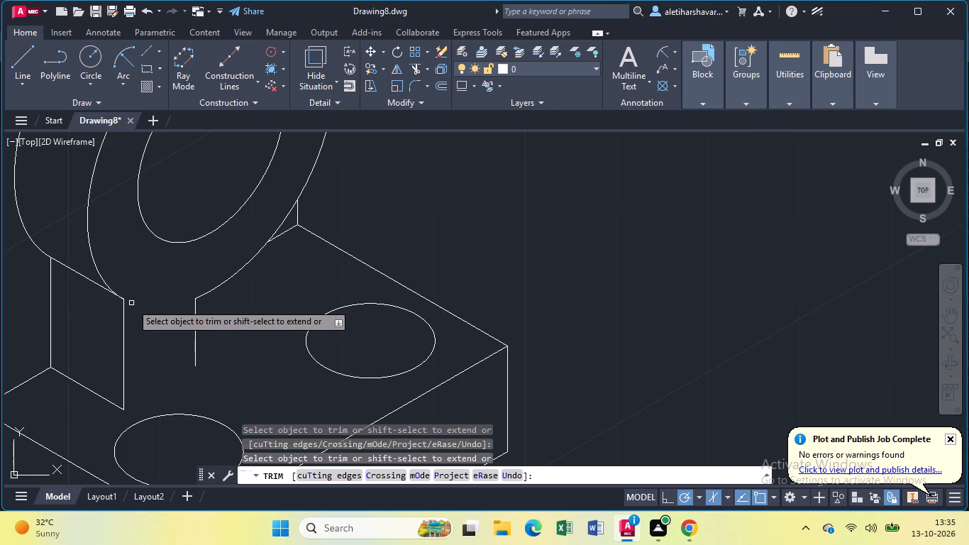
pyautogui.press('l')
pyautogui.press('Return')
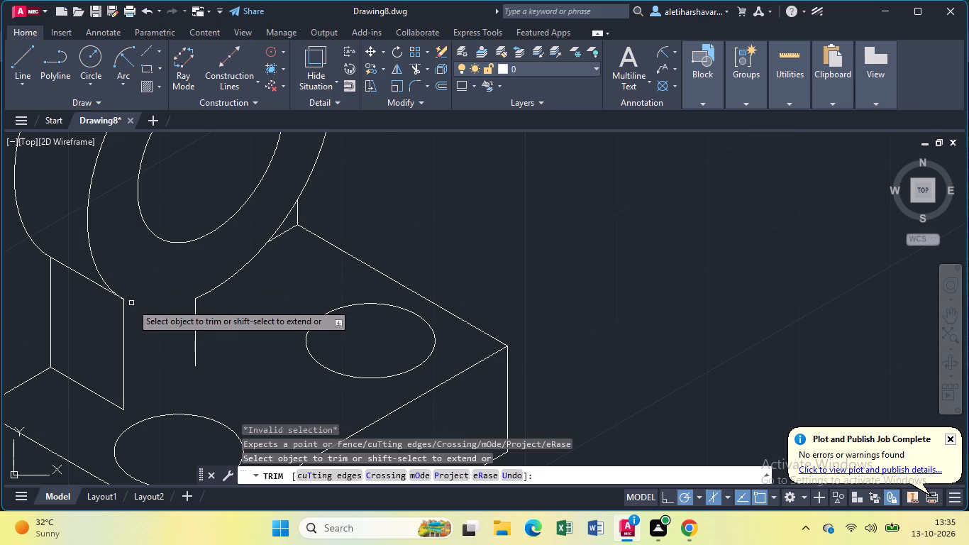
pyautogui.press('Escape')
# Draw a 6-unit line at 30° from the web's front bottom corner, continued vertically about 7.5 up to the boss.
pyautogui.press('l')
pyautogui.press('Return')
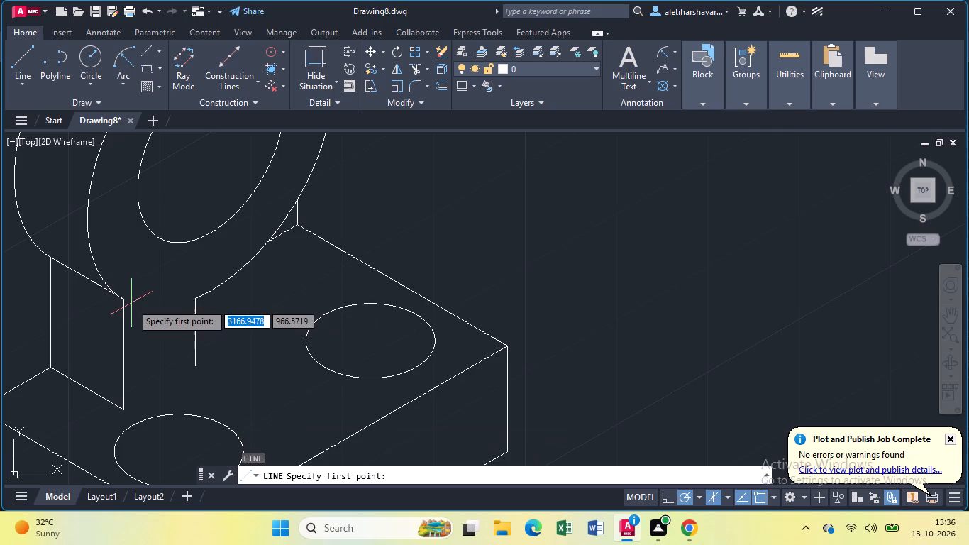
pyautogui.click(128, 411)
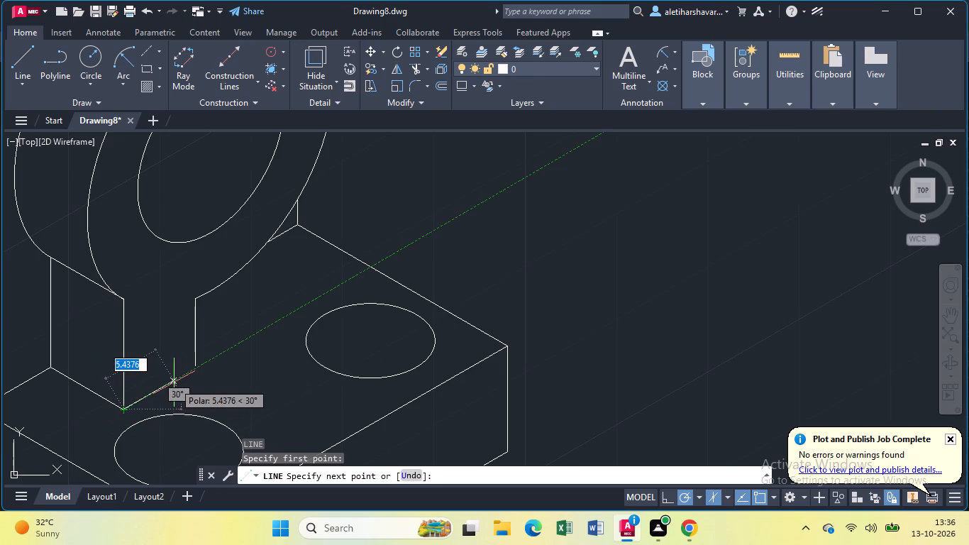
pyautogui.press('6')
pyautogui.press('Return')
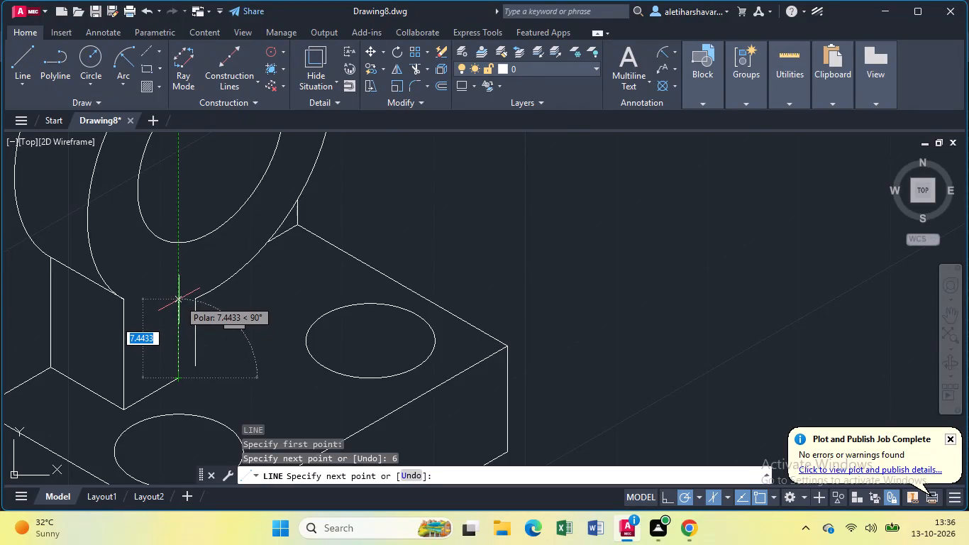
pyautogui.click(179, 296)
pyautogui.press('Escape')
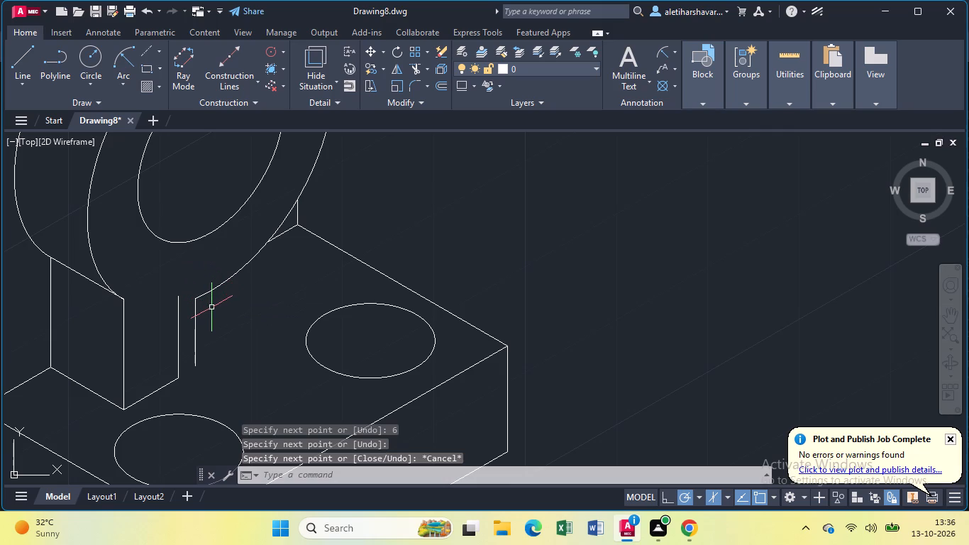
# Remove the old right-hand vertical edge of the web just outside the new one.
pyautogui.write('tr')
pyautogui.press('Return')
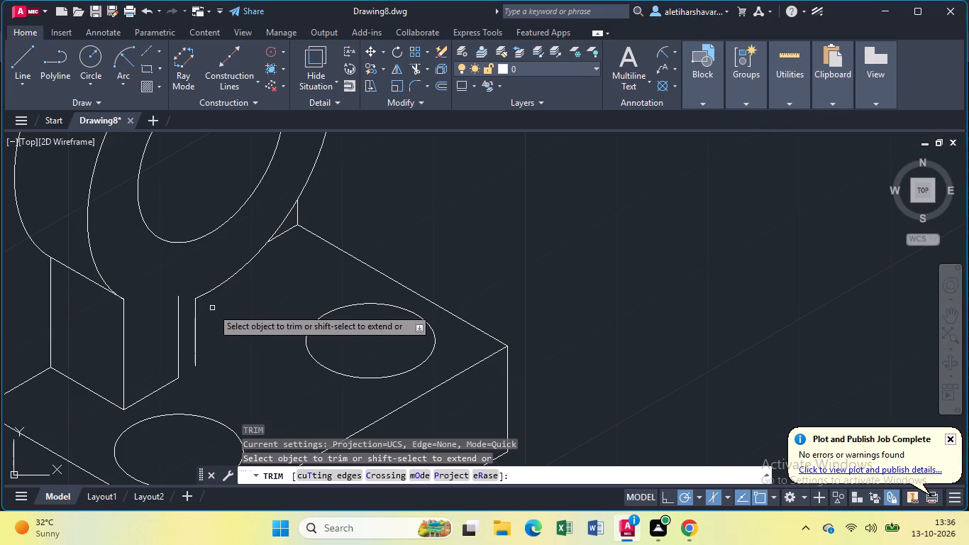
pyautogui.click(195, 316)
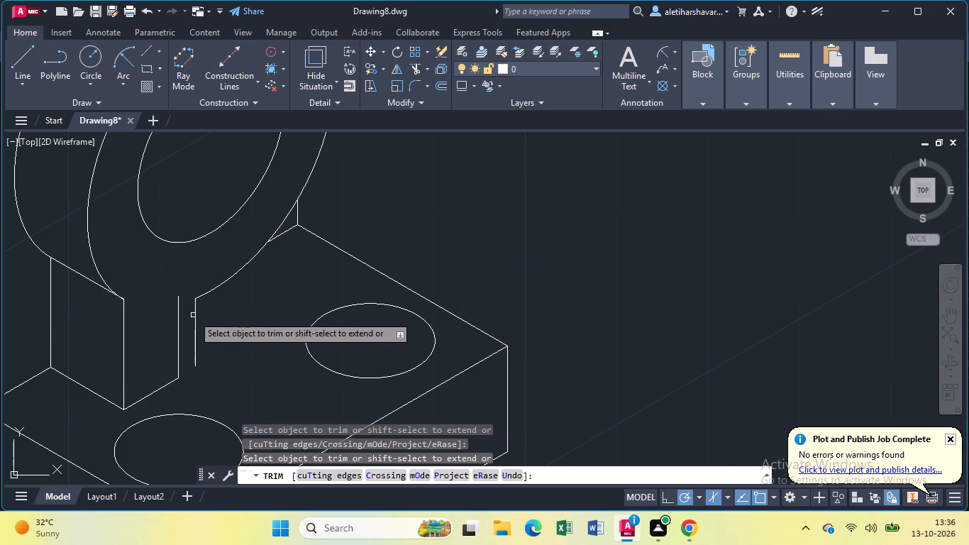
pyautogui.click(193, 315)
pyautogui.click(201, 312)
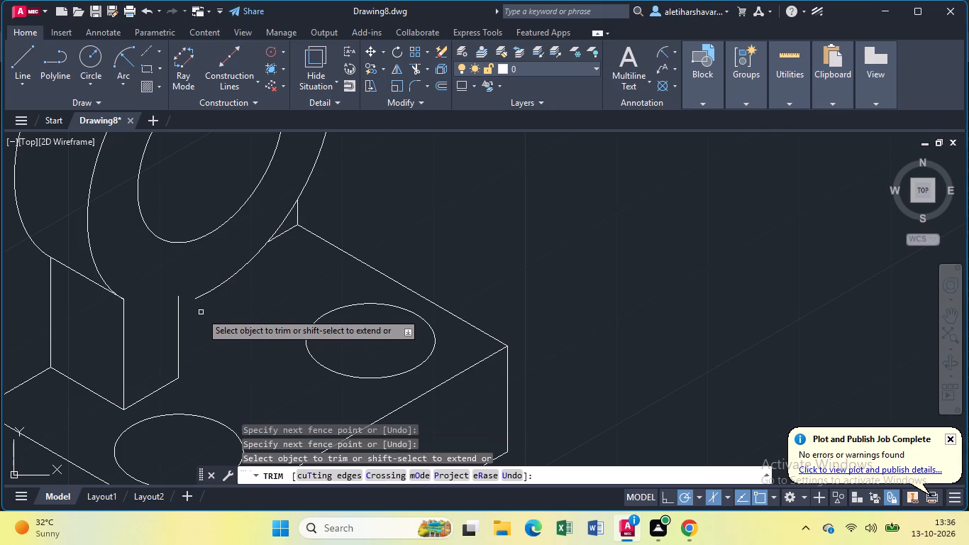
pyautogui.press('Escape')
# Extend the boss's front circle to the web's right vertical and trim the vertical's end projecting inside the boss.
pyautogui.write('ex')
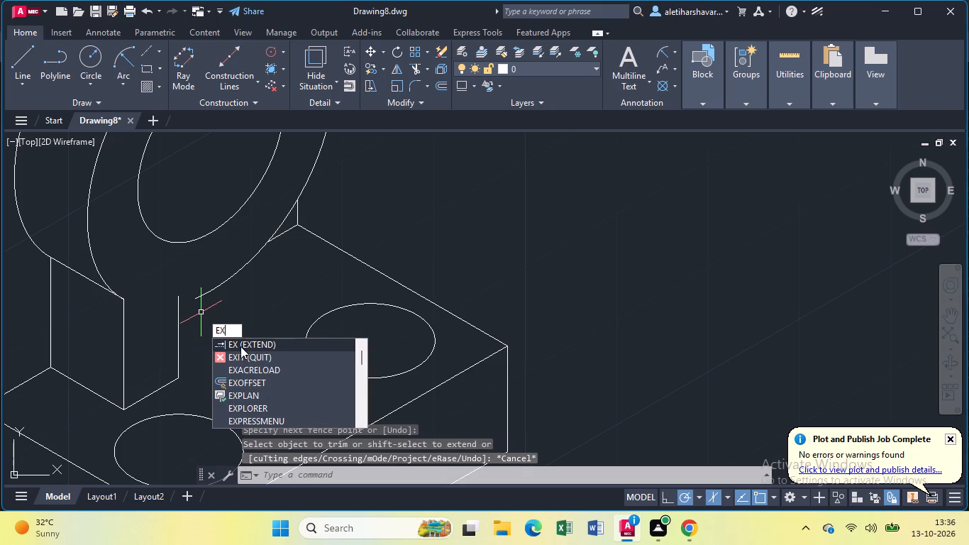
pyautogui.click(240, 346)
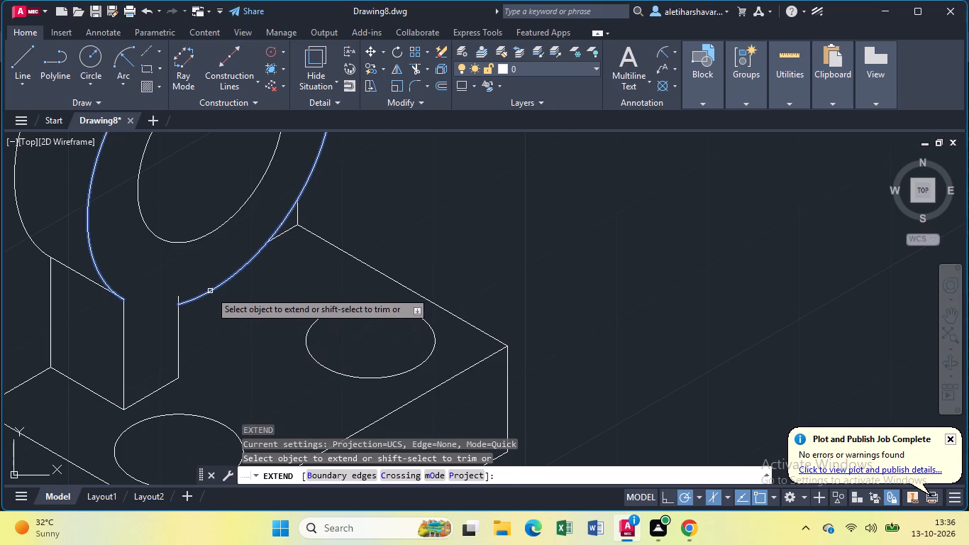
pyautogui.click(210, 291)
pyautogui.press('Escape')
pyautogui.write('tr')
pyautogui.press('Return')
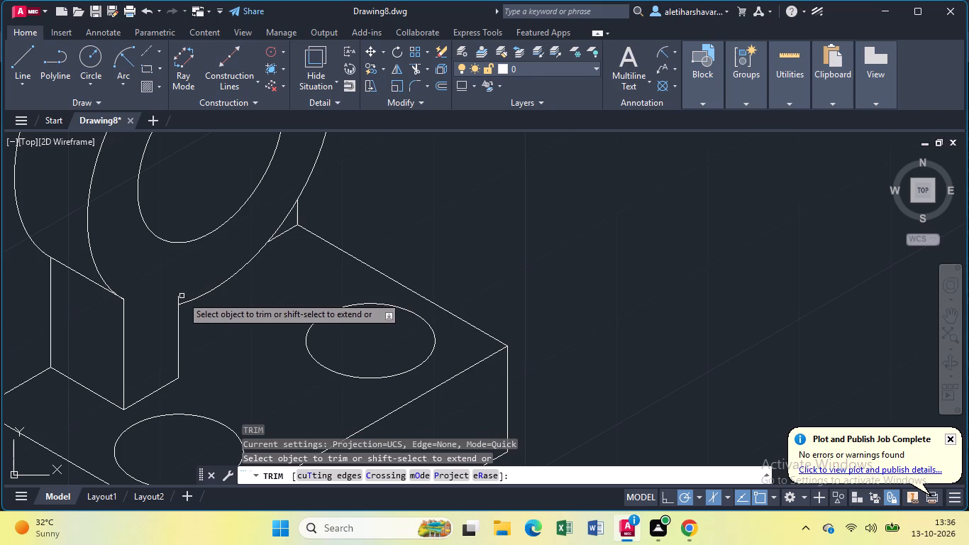
pyautogui.click(178, 297)
# Remove the web's right vertical, 30° bottom edge, front corner vertical and 330° bottom edge, keeping only its back vertical.
pyautogui.scroll(-1, 238, 290)
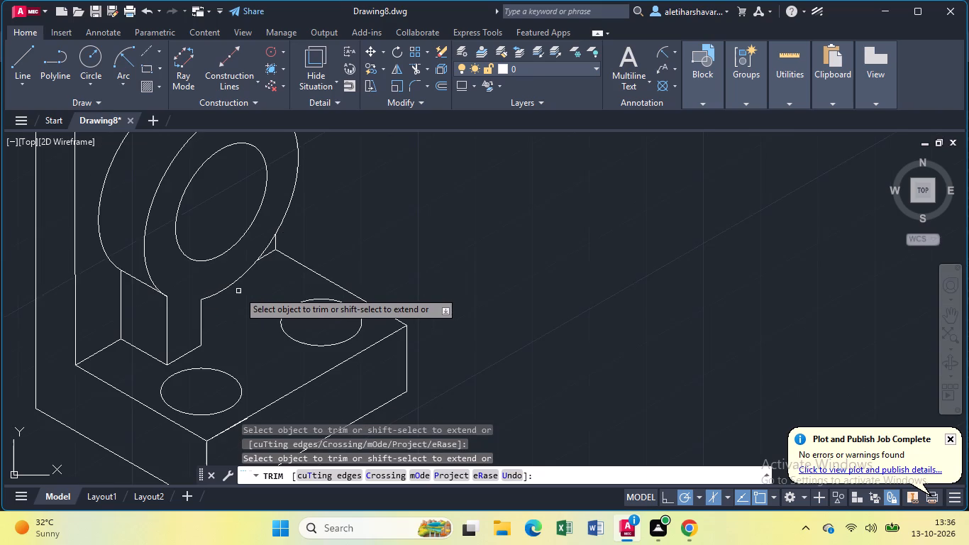
pyautogui.scroll(-2, 239, 292)
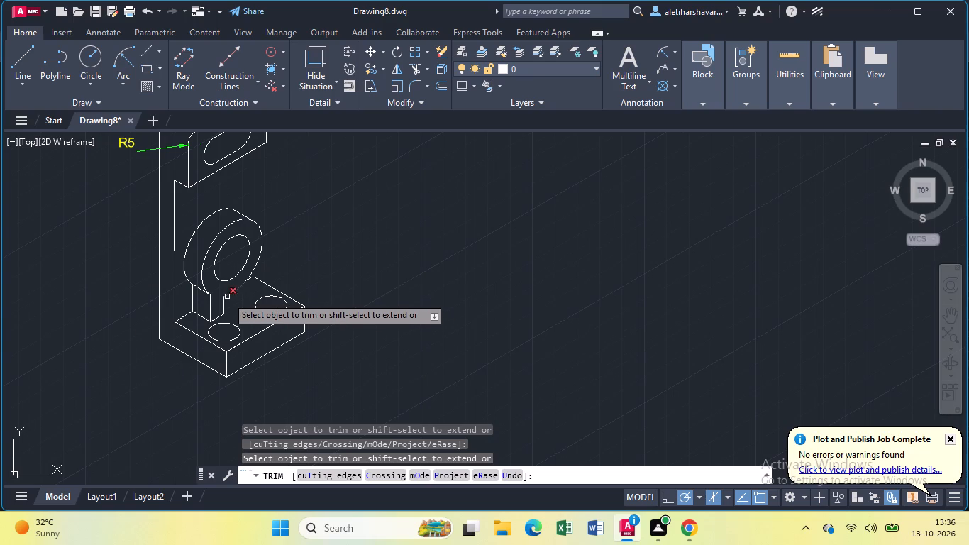
pyautogui.click(224, 311)
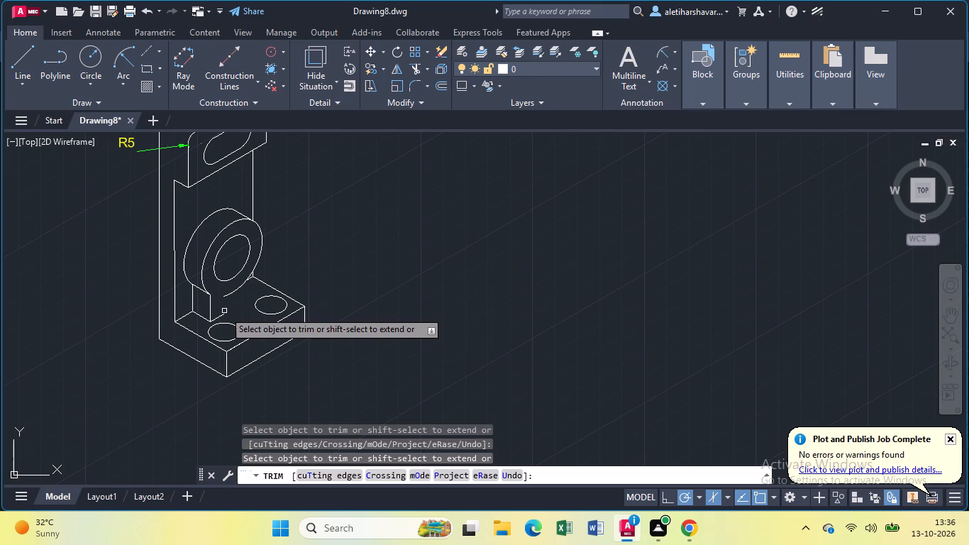
pyautogui.click(218, 314)
pyautogui.click(210, 309)
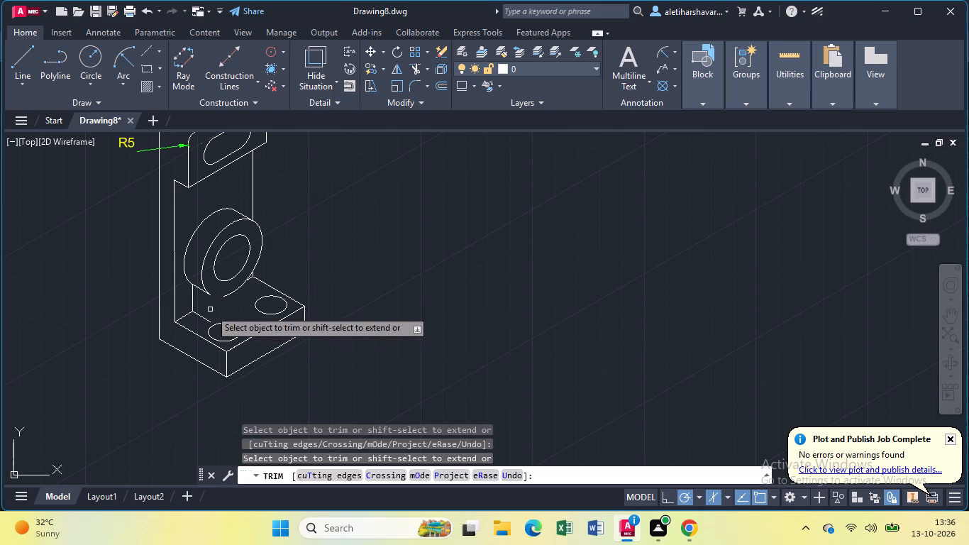
pyautogui.click(201, 316)
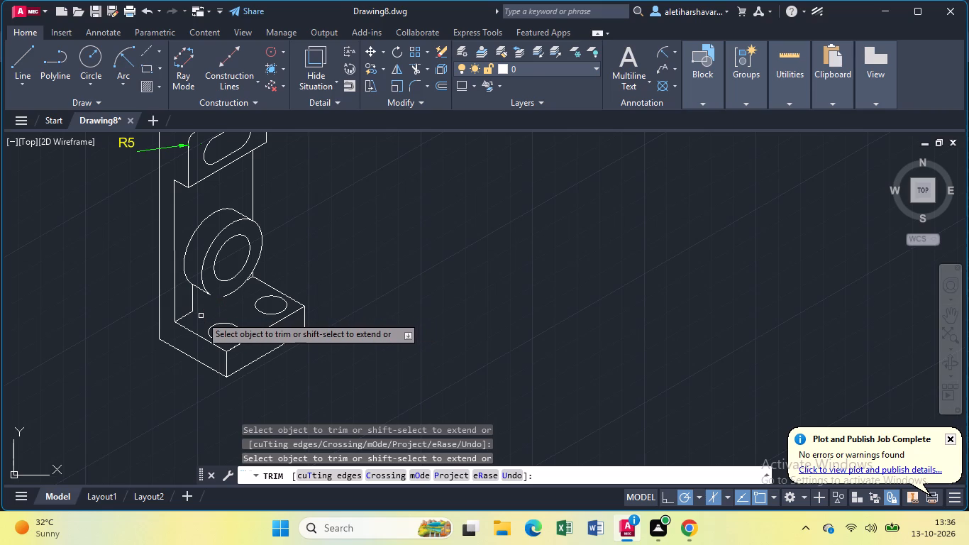
pyautogui.press('Escape')
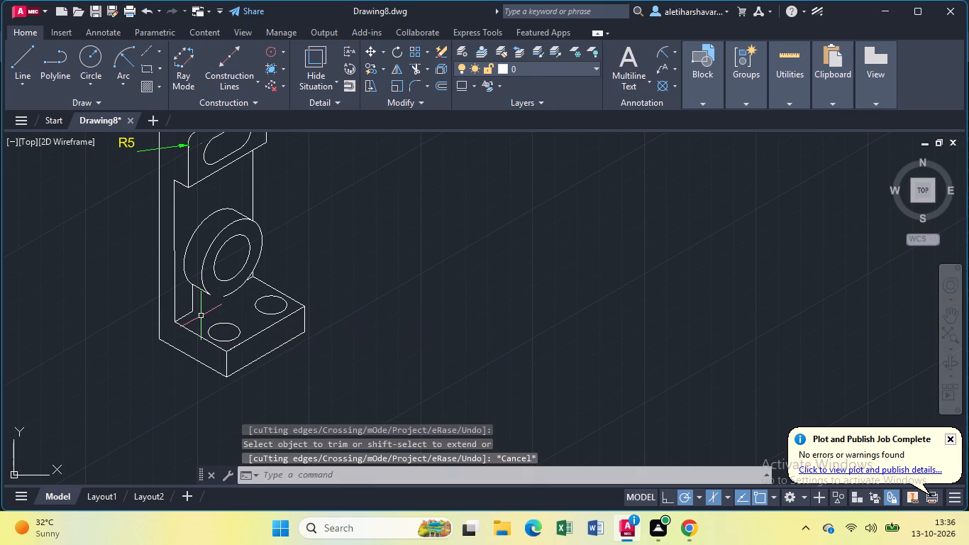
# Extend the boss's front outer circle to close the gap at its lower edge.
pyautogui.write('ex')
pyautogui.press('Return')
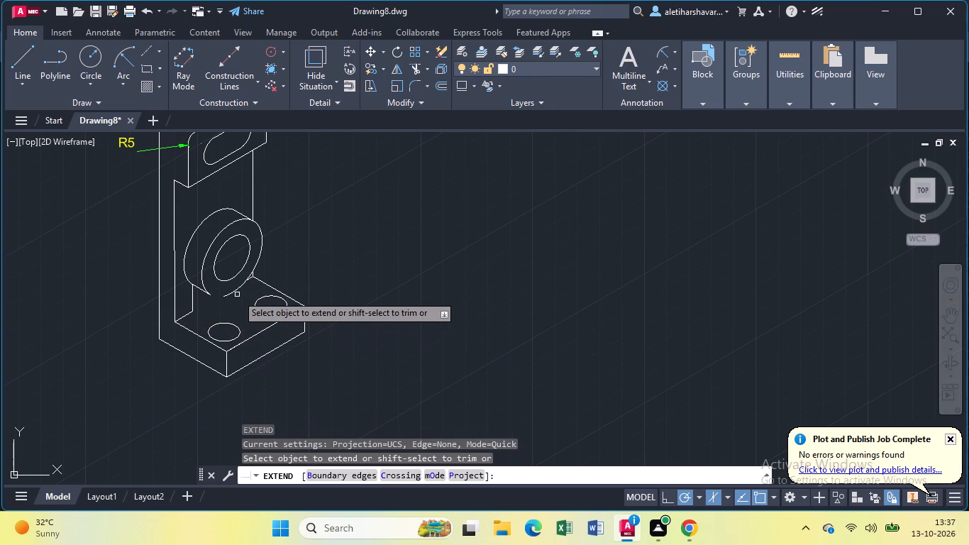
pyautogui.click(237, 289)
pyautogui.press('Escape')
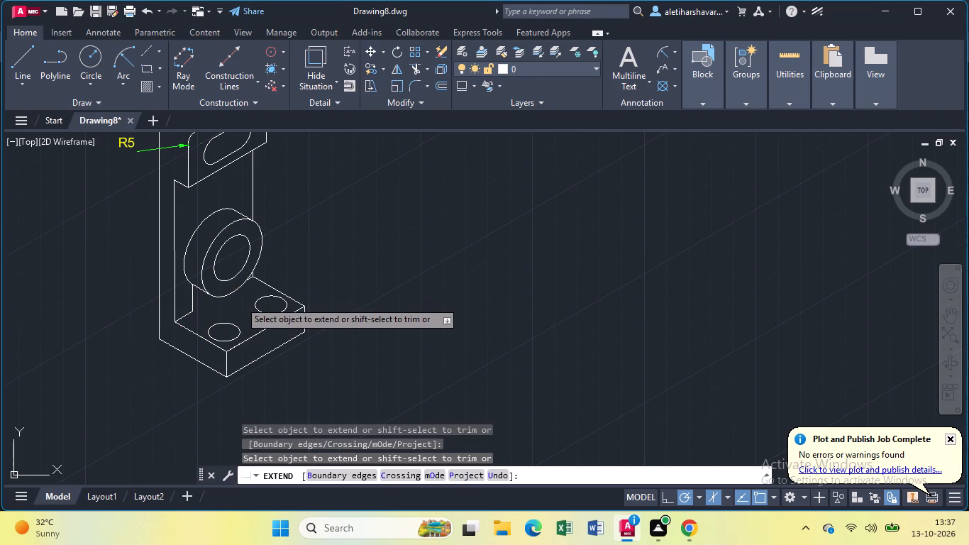
# Draw a vertical line about 25.7 units long downward from the centre of the boss's front hole.
pyautogui.press('l')
pyautogui.press('Return')
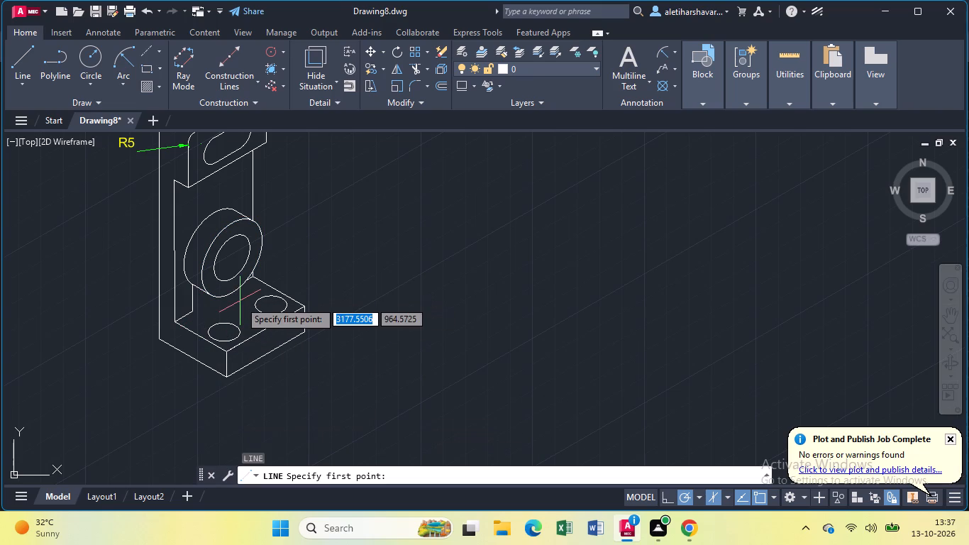
pyautogui.click(229, 255)
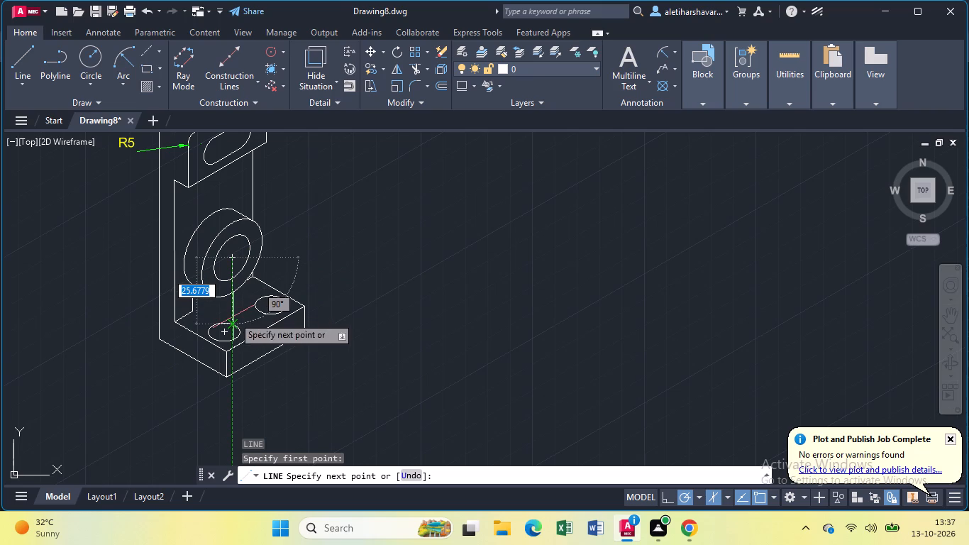
pyautogui.click(233, 316)
pyautogui.press('Escape')
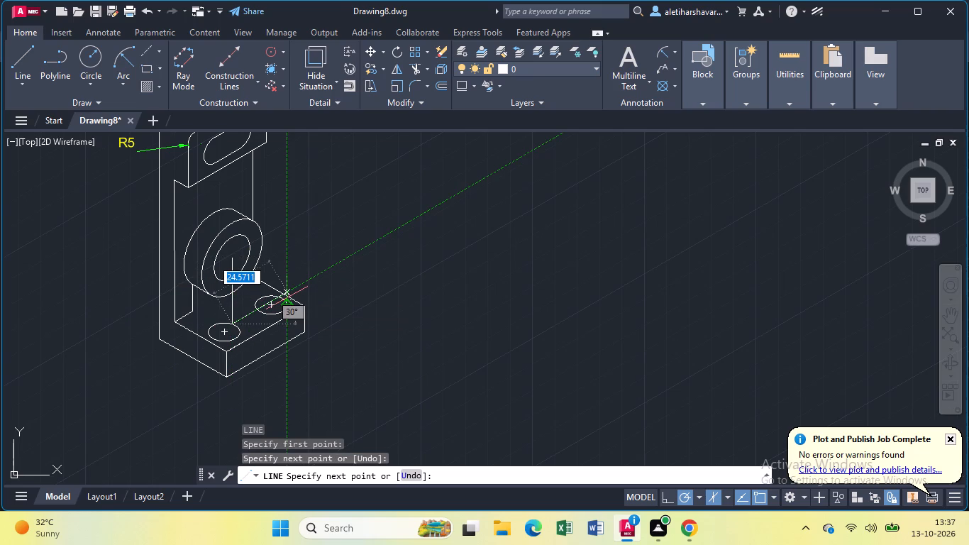
# Draw a 3-unit line at about 6° from the vertical line's midpoint, continued by a 6-unit line back at 180°.
pyautogui.press('l')
pyautogui.press('Return')
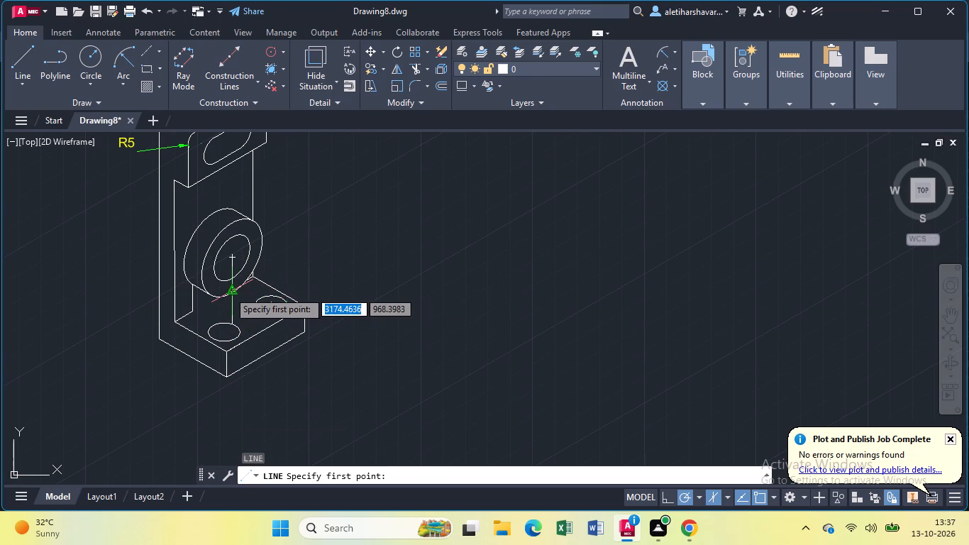
pyautogui.click(228, 291)
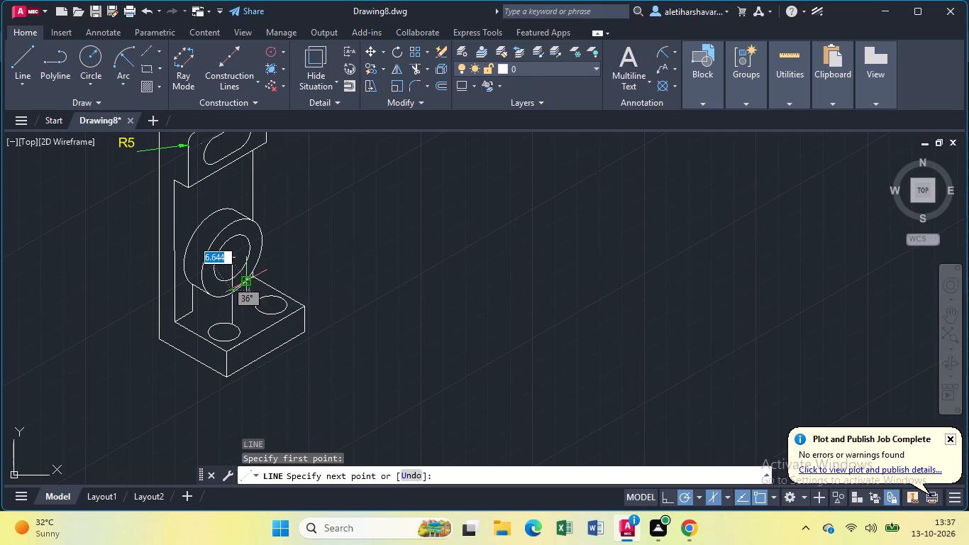
pyautogui.scroll(3, 224, 278)
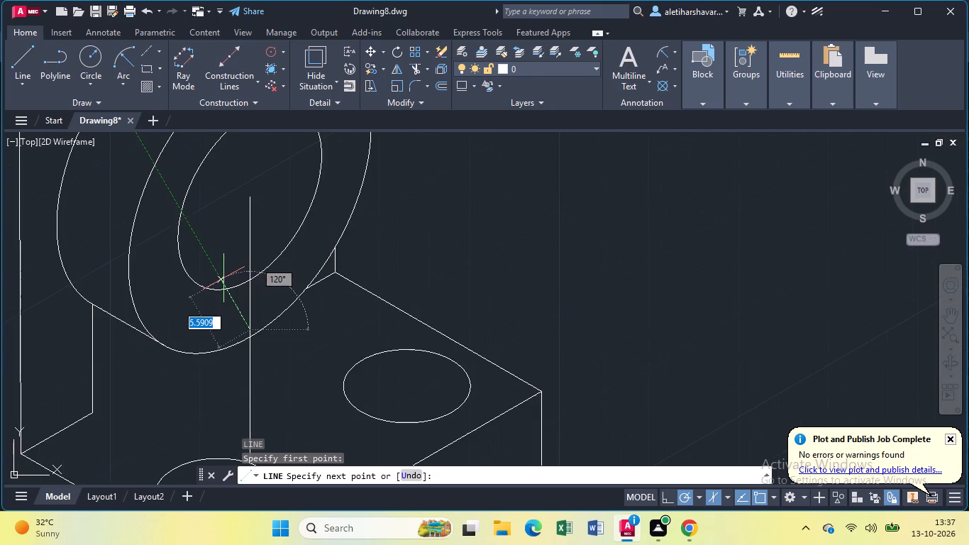
pyautogui.scroll(1, 223, 278)
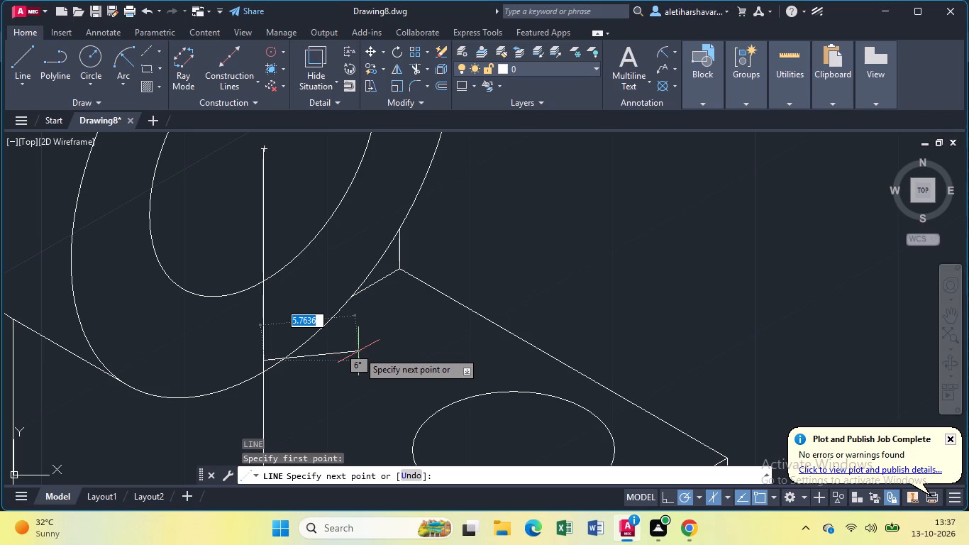
pyautogui.press('3')
pyautogui.press('Return')
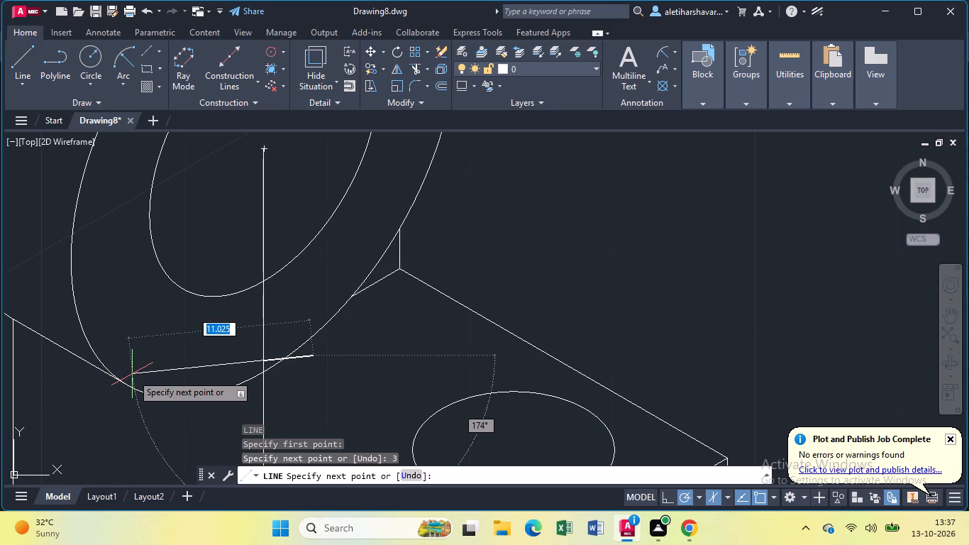
pyautogui.scroll(1, 132, 374)
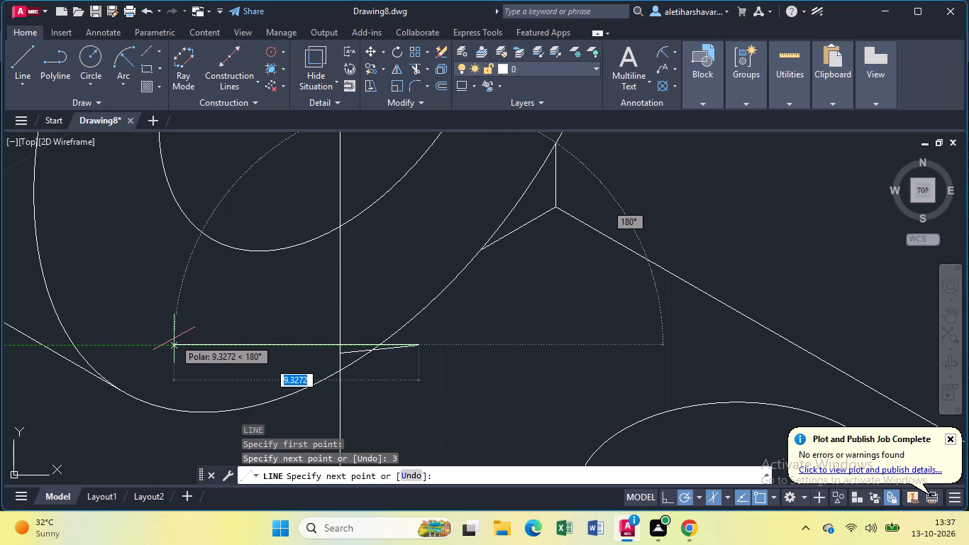
pyautogui.press('6')
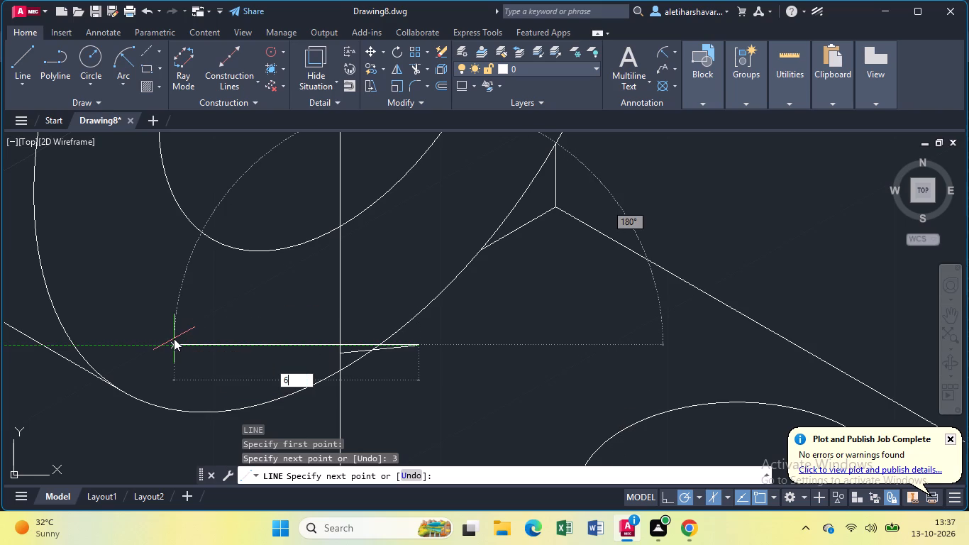
pyautogui.press('Return')
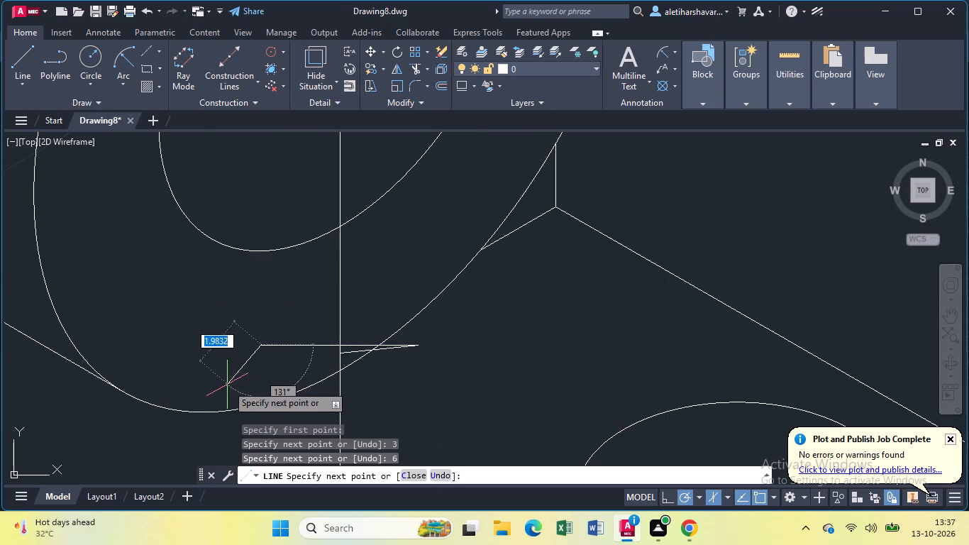
pyautogui.scroll(-3, 227, 385)
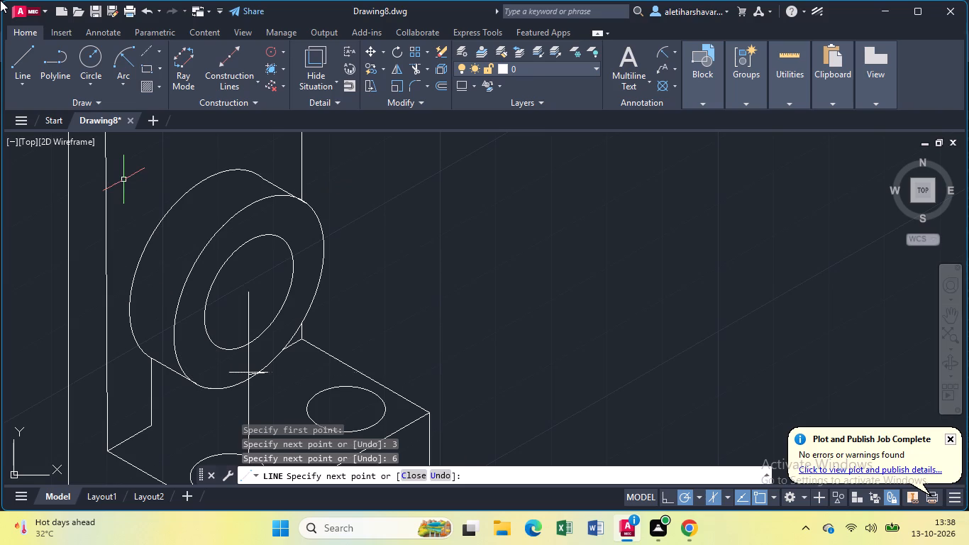
pyautogui.press('Escape')
# Erase the boss's front outer circle and its hole circle.
pyautogui.scroll(-2, 26, 4)
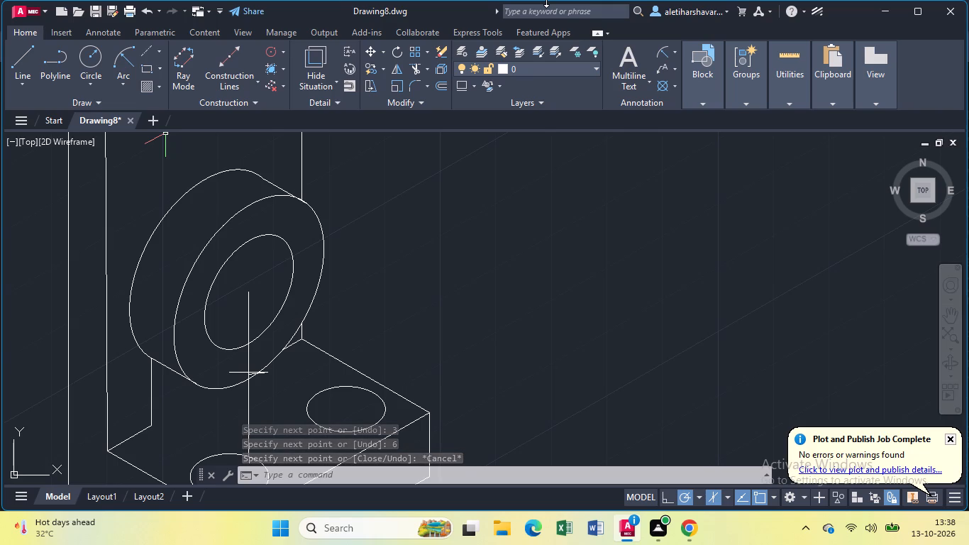
pyautogui.scroll(-2, 575, 42)
pyautogui.scroll(-1, 309, 354)
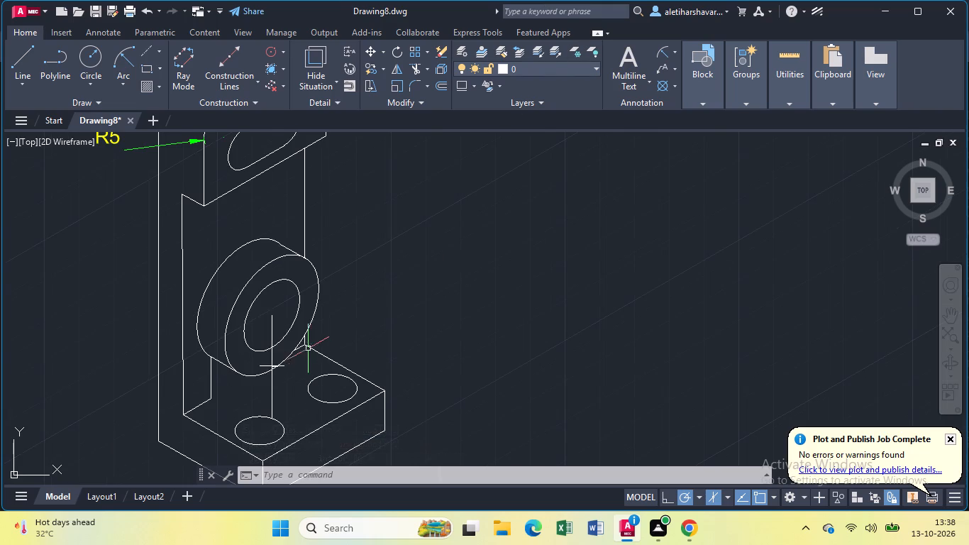
pyautogui.click(239, 293)
pyautogui.press('Delete')
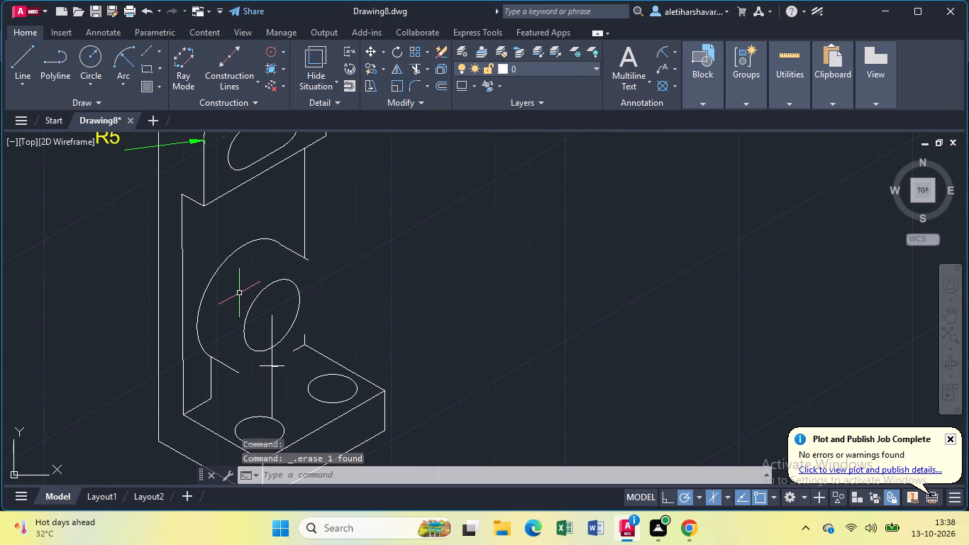
pyautogui.click(258, 297)
pyautogui.press('Delete')
# Erase the 6-unit horizontal line and the vertical line drawn down from the boss centre.
pyautogui.click(274, 364)
pyautogui.press('Home')
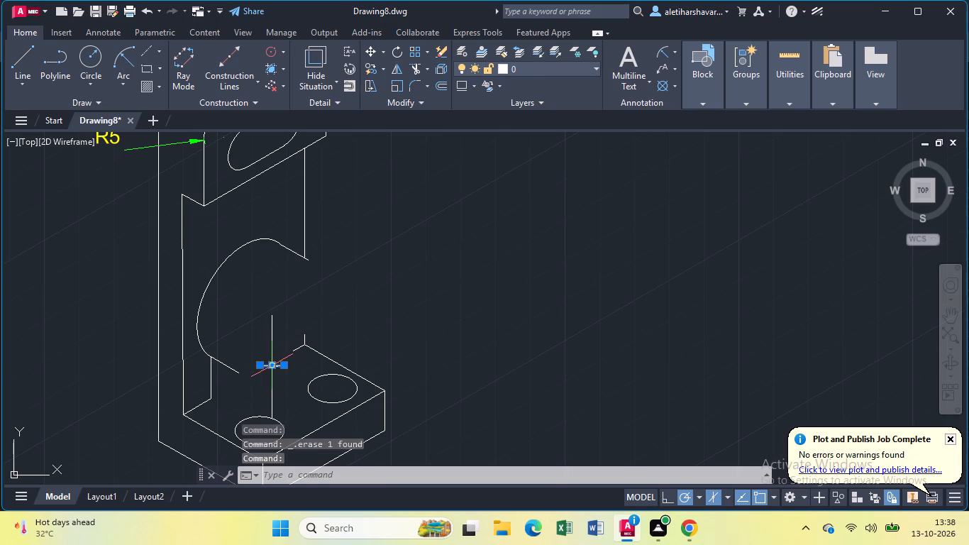
pyautogui.press('Delete')
pyautogui.click(269, 363)
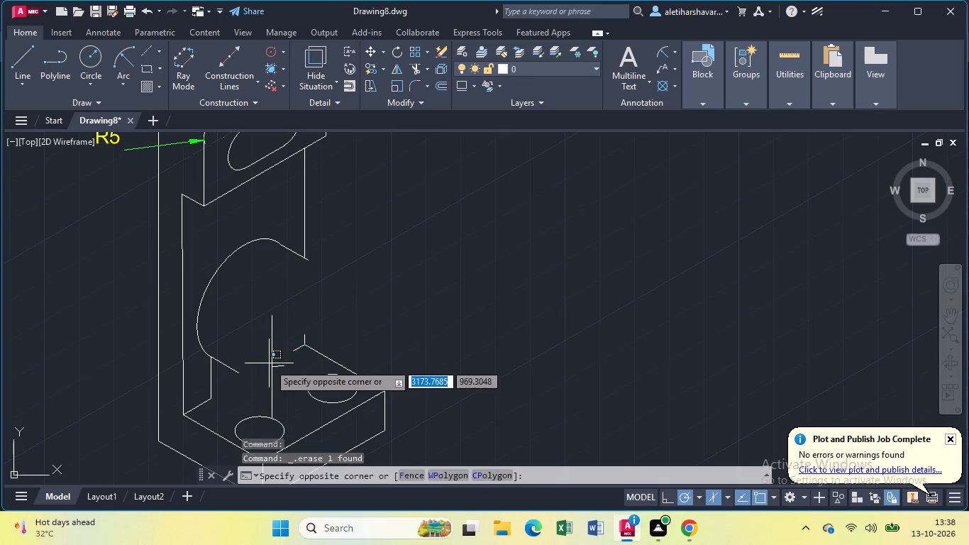
pyautogui.click(272, 336)
pyautogui.click(272, 336)
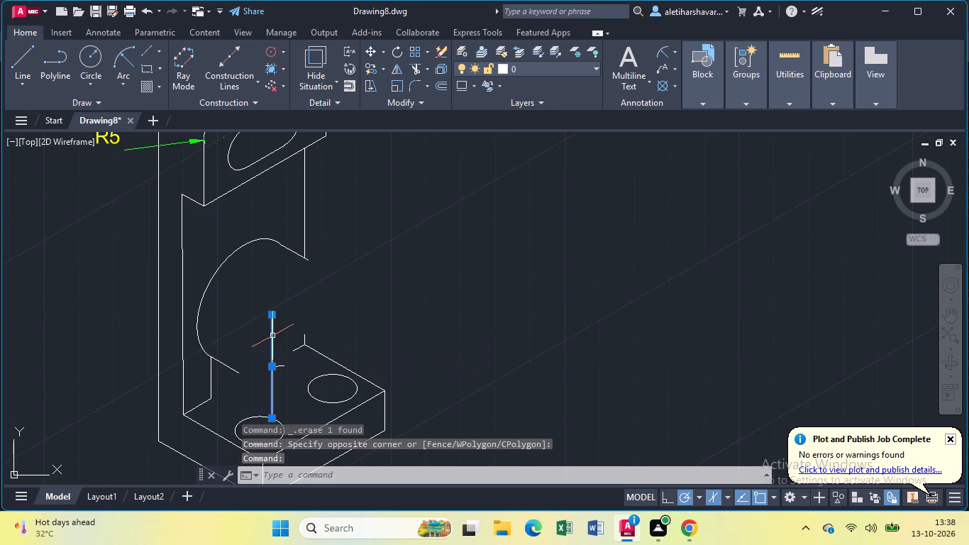
pyautogui.press('Delete')
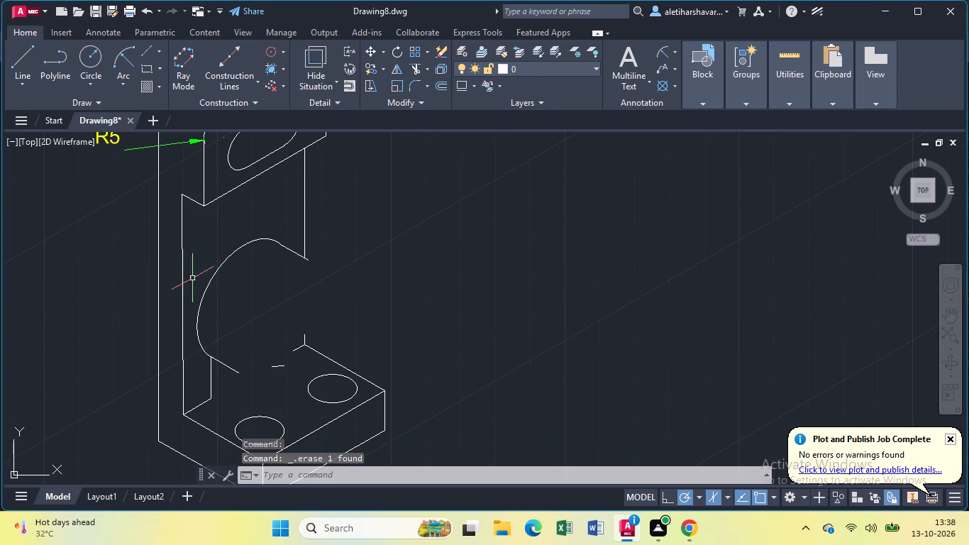
# Erase the boss's back arc and the two short tangent edges joining it to the front.
pyautogui.click(223, 260)
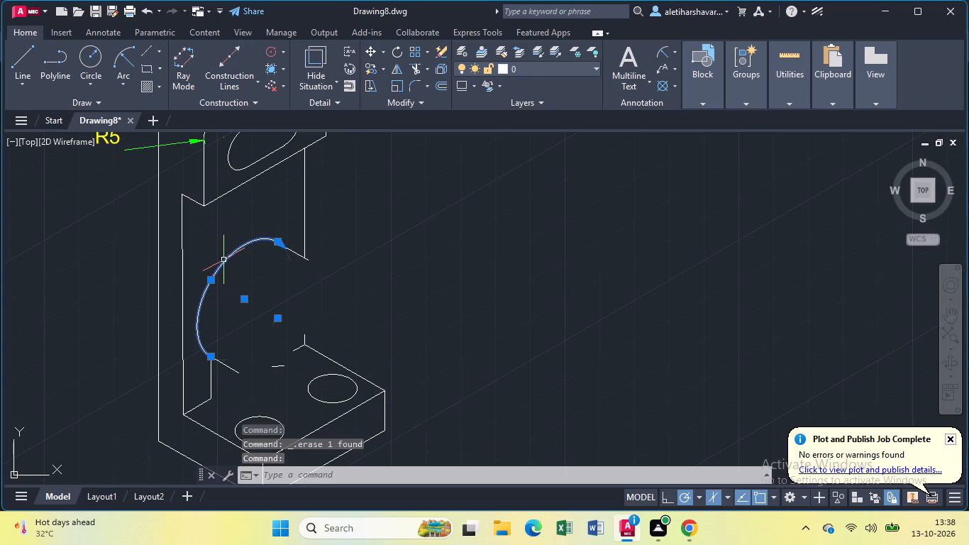
pyautogui.press('Delete')
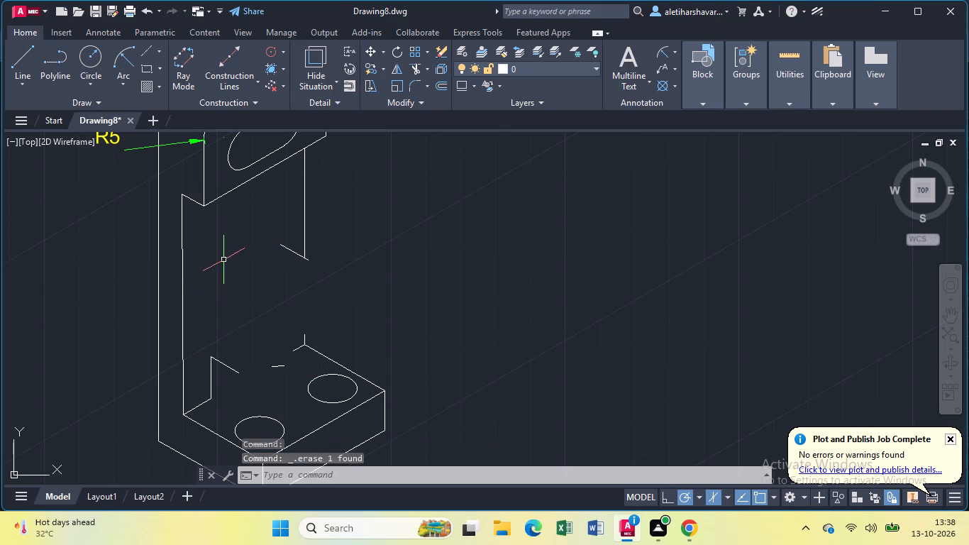
pyautogui.click(286, 249)
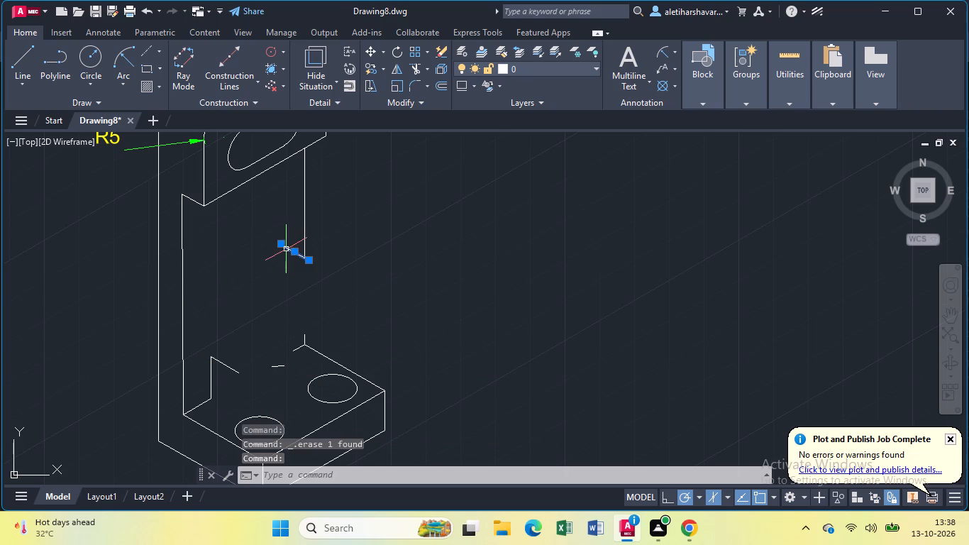
pyautogui.press('Delete')
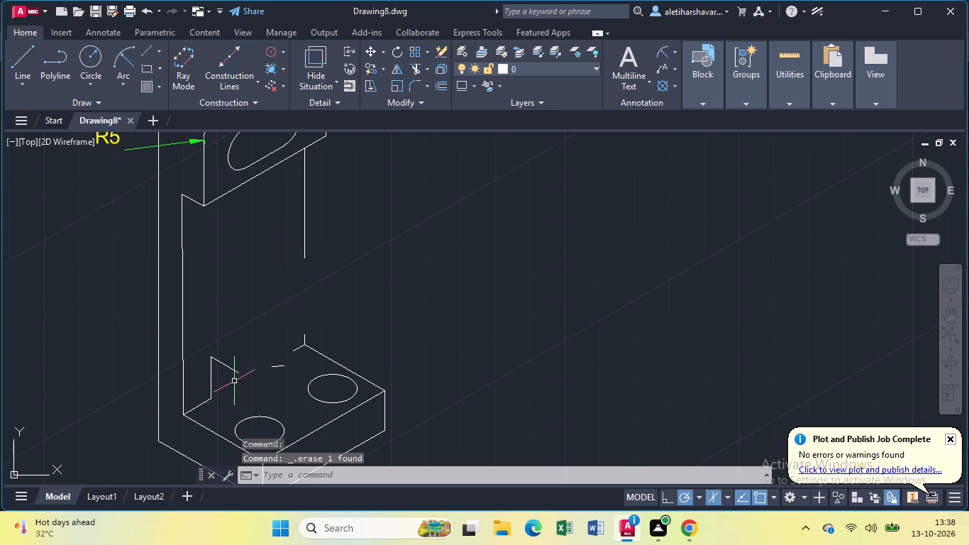
pyautogui.click(228, 363)
pyautogui.click(228, 368)
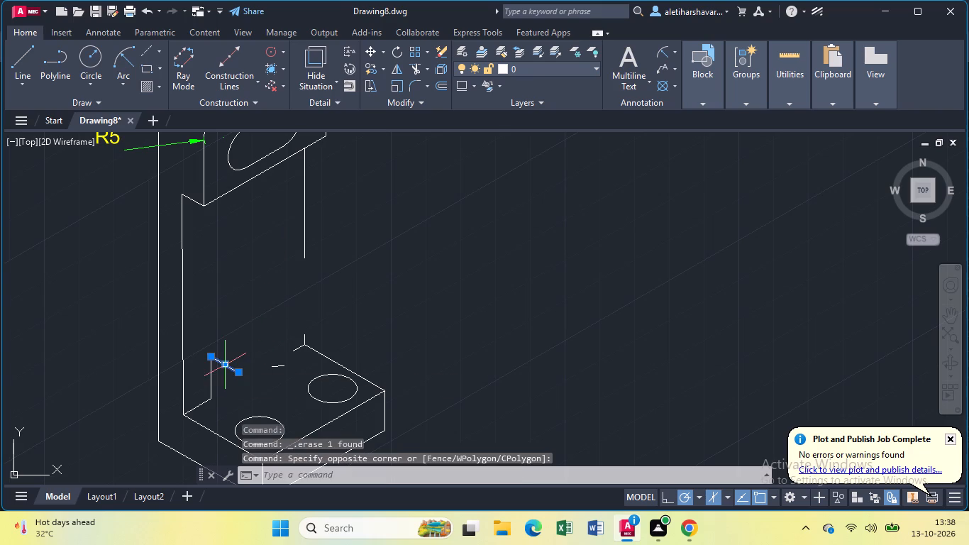
pyautogui.press('Delete')
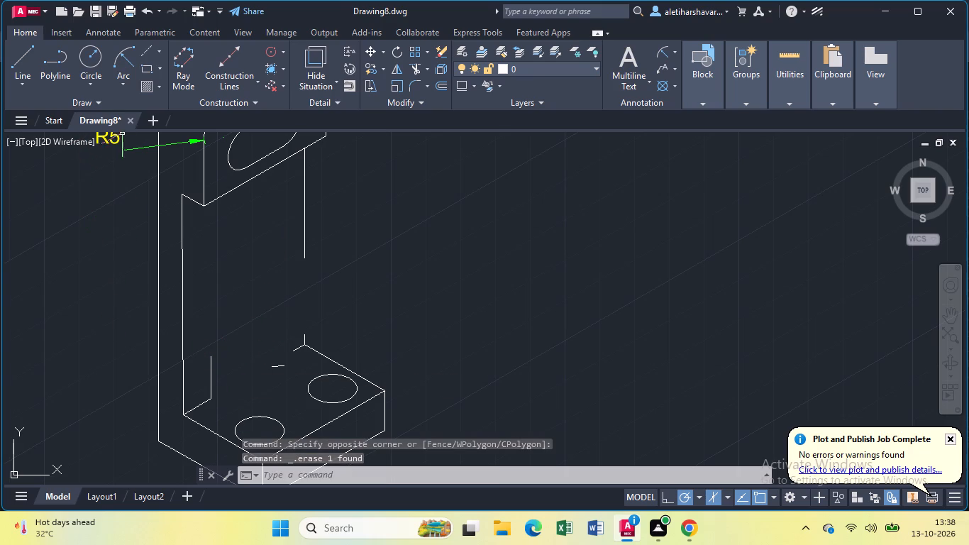
# Extend the vertical stub at the base's back corner up to the upright's edge and the short 30° base edge across to the web's bottom.
pyautogui.write('ex')
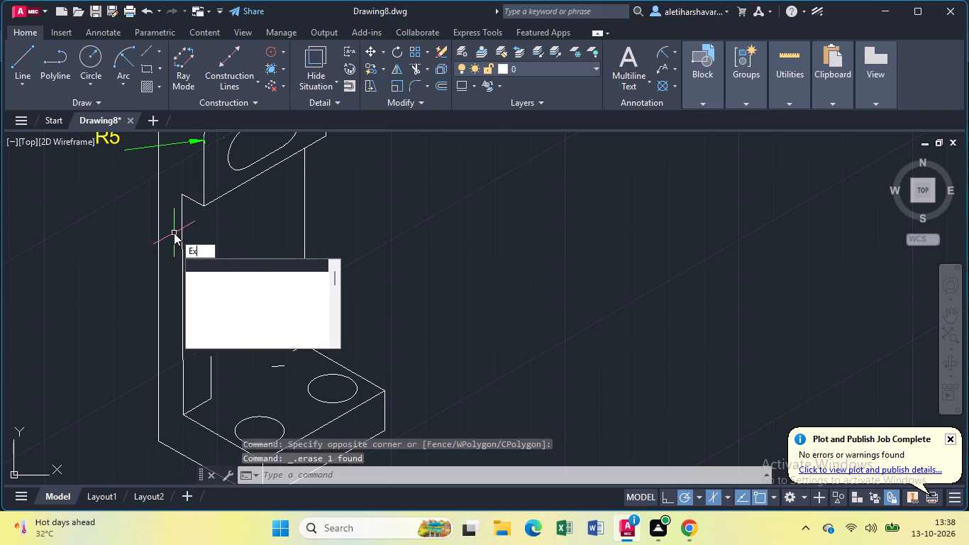
pyautogui.click(231, 261)
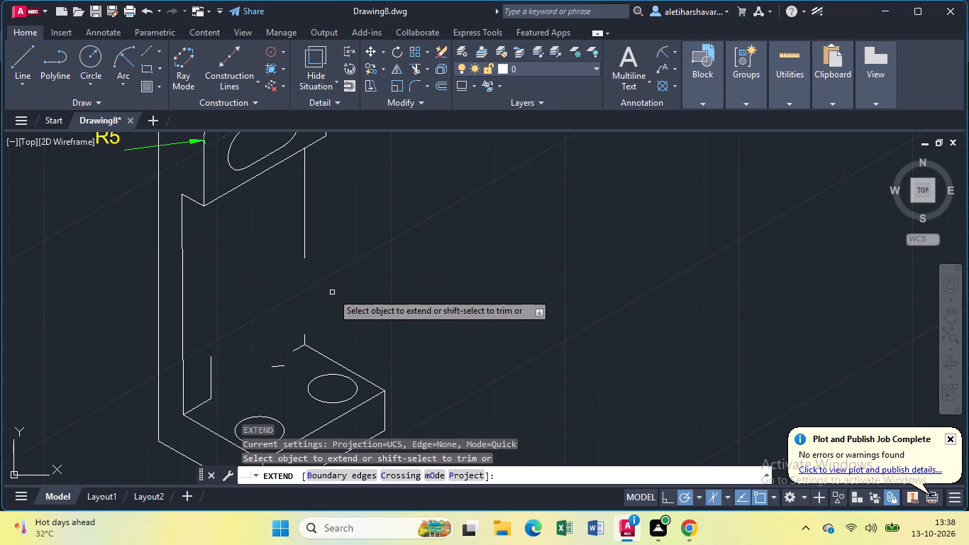
pyautogui.click(304, 338)
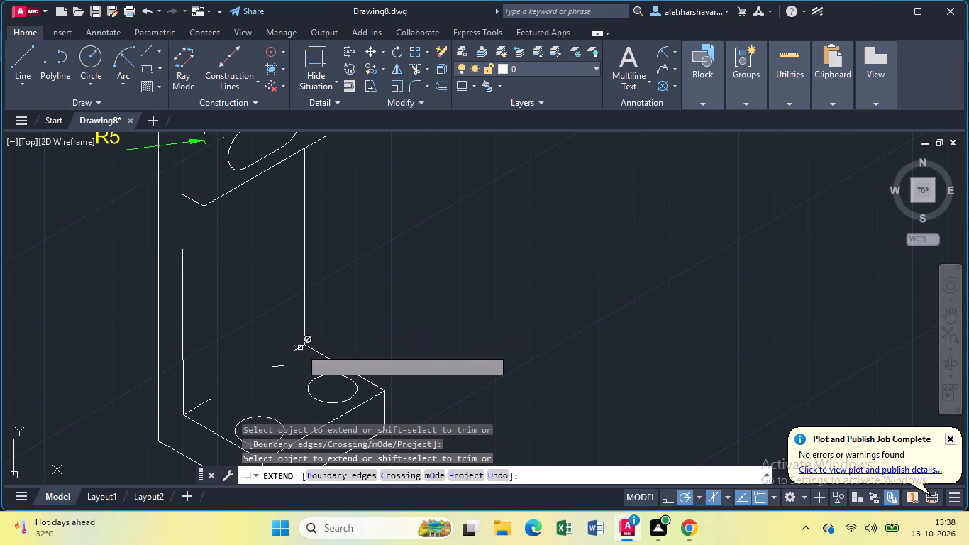
pyautogui.click(300, 348)
pyautogui.click(297, 350)
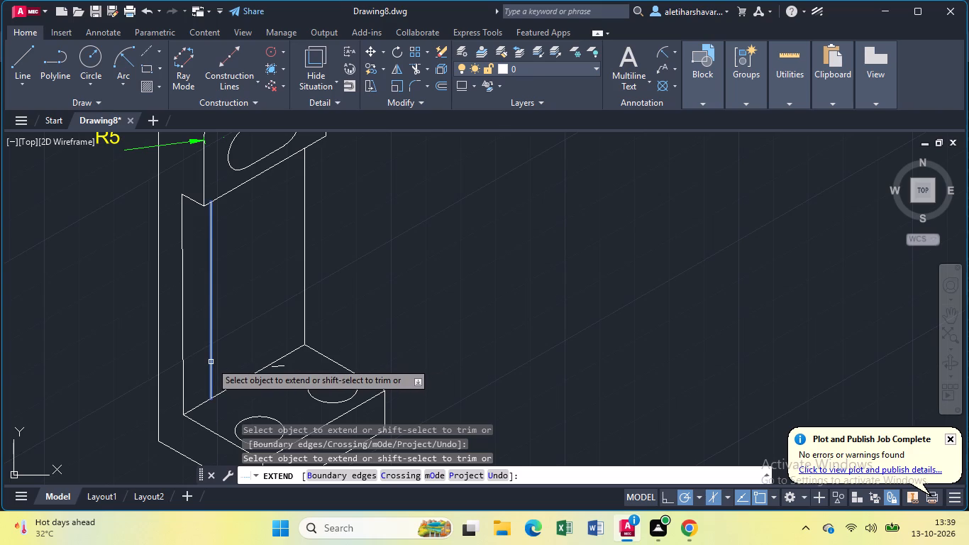
pyautogui.press('Escape')
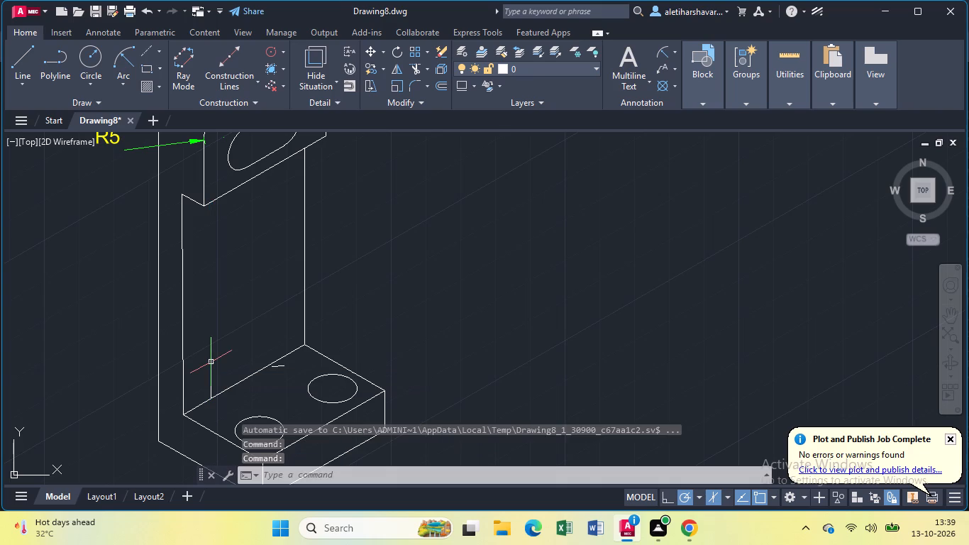
# Erase the short leftover horizontal stub and the leftover vertical line standing on the base's back edge.
pyautogui.click(276, 365)
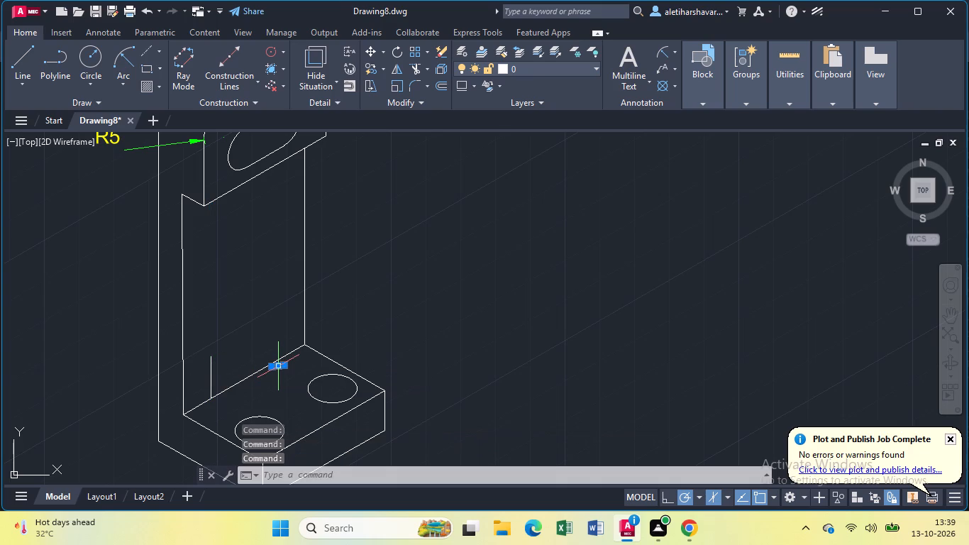
pyautogui.press('Delete')
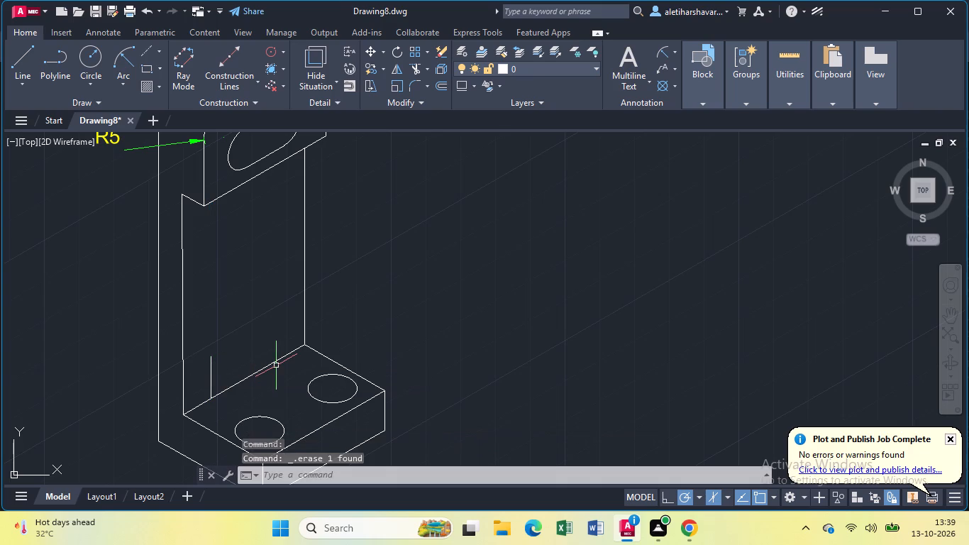
pyautogui.click(211, 370)
pyautogui.press('Delete')
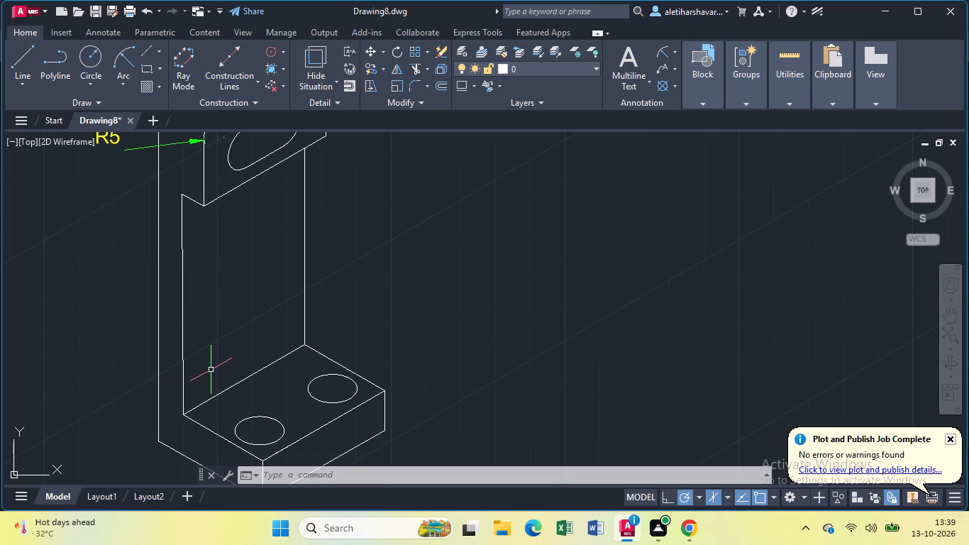
# Draw a 17.5-unit line at 30° along the base's back edge from the upright's near bottom corner, continuing 20 units straight up.
pyautogui.click(27, 56)
pyautogui.click(183, 414)
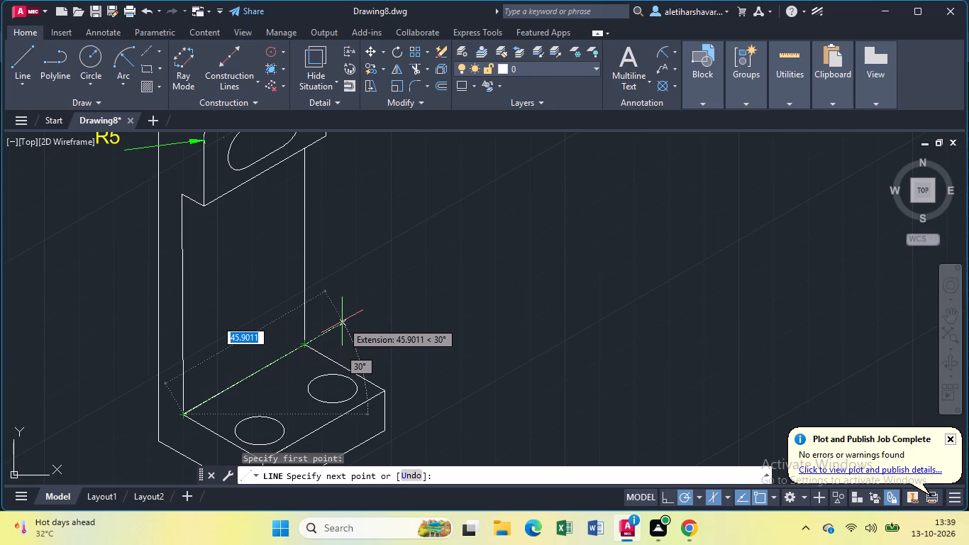
pyautogui.press('1')
pyautogui.press('7')
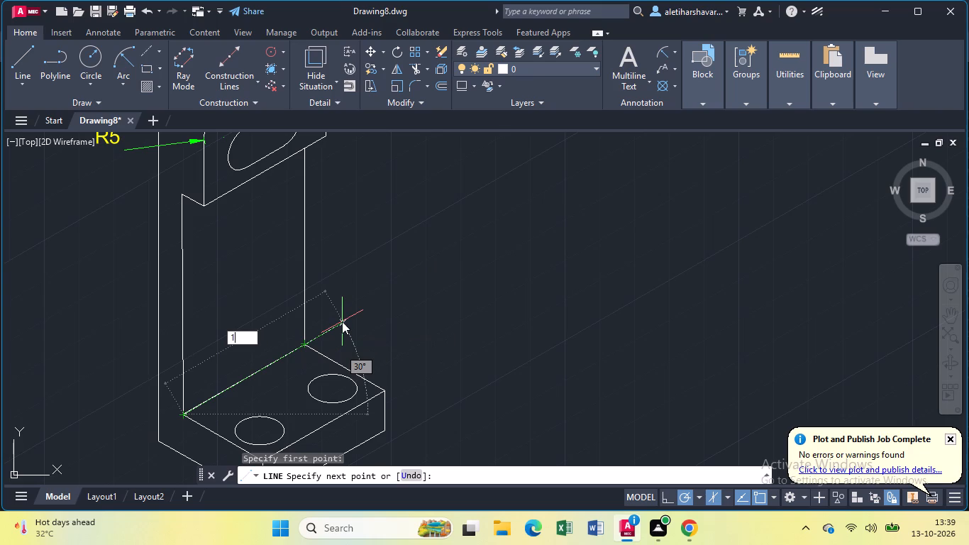
pyautogui.write('.5')
pyautogui.press('Return')
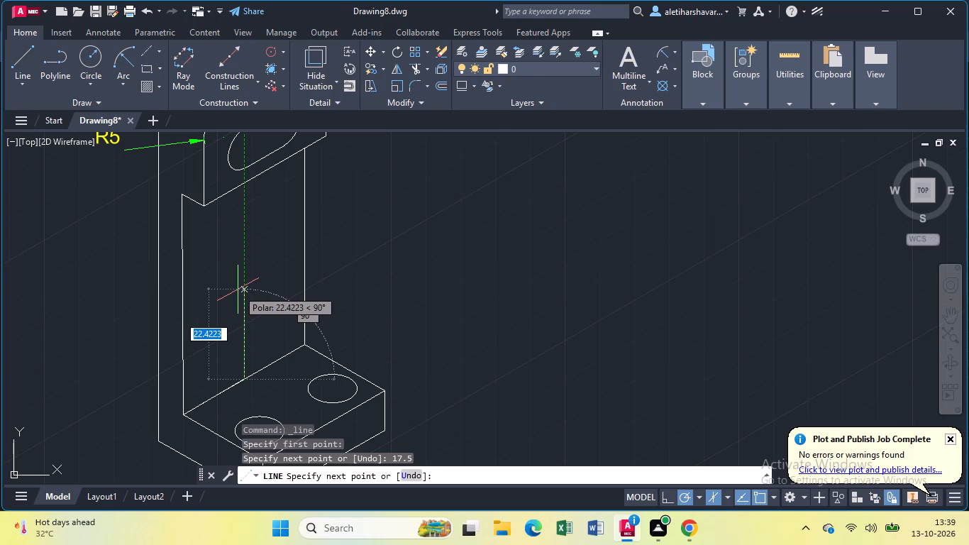
pyautogui.press('2')
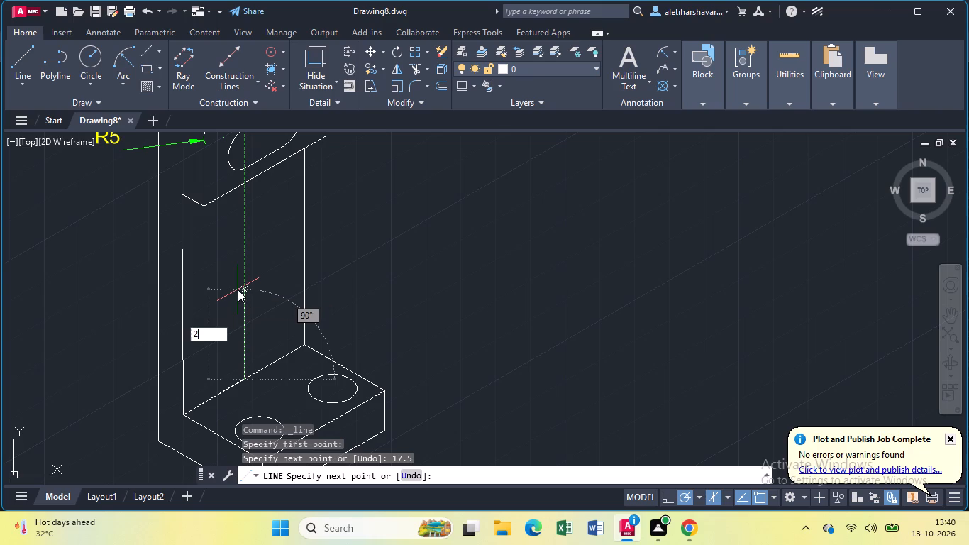
pyautogui.press('0')
pyautogui.press('Return')
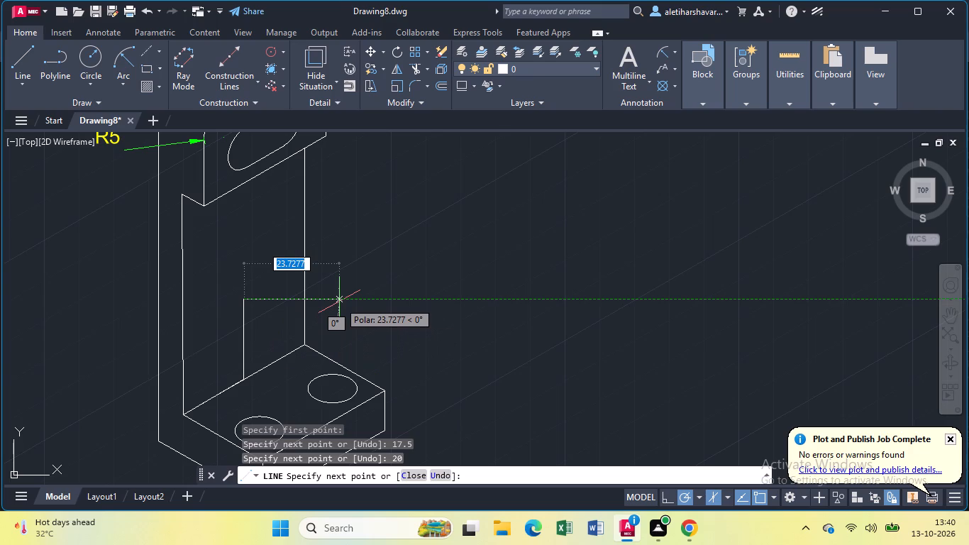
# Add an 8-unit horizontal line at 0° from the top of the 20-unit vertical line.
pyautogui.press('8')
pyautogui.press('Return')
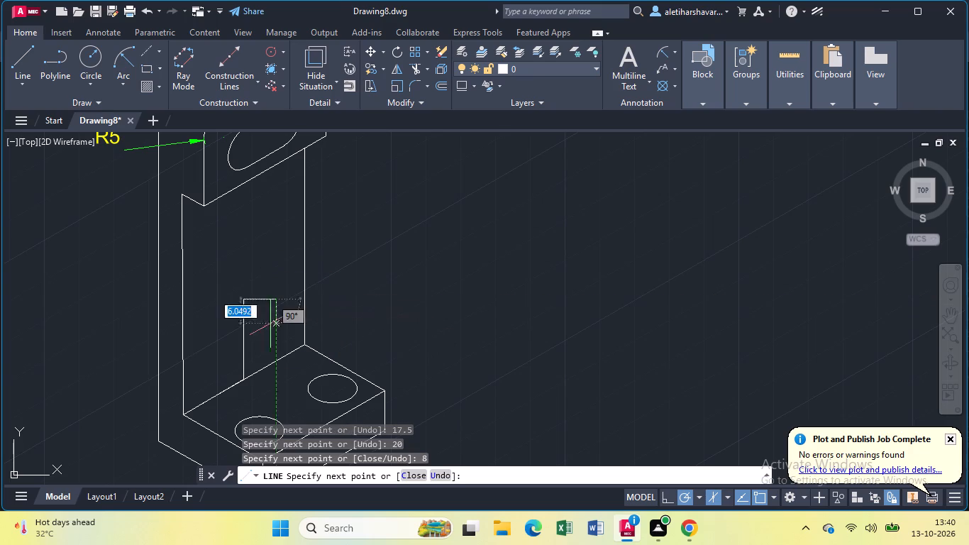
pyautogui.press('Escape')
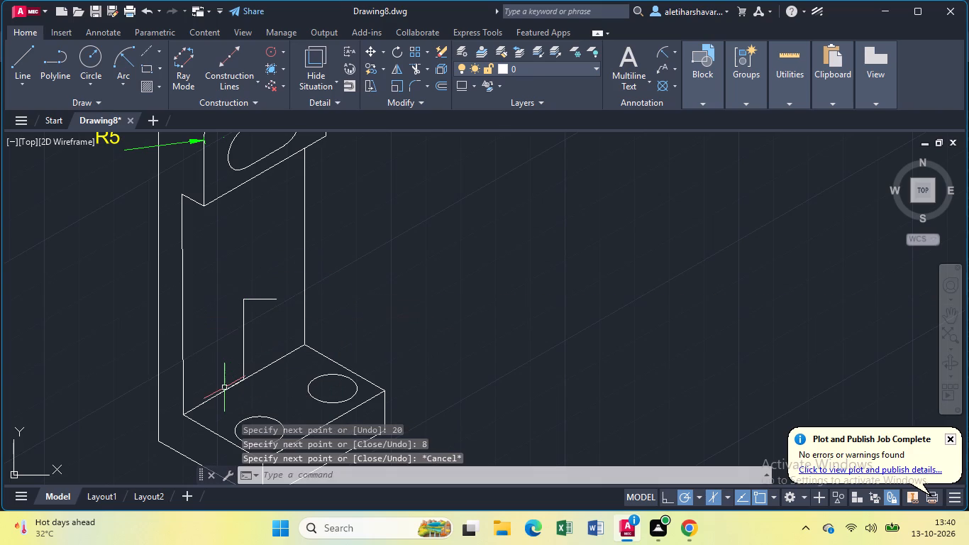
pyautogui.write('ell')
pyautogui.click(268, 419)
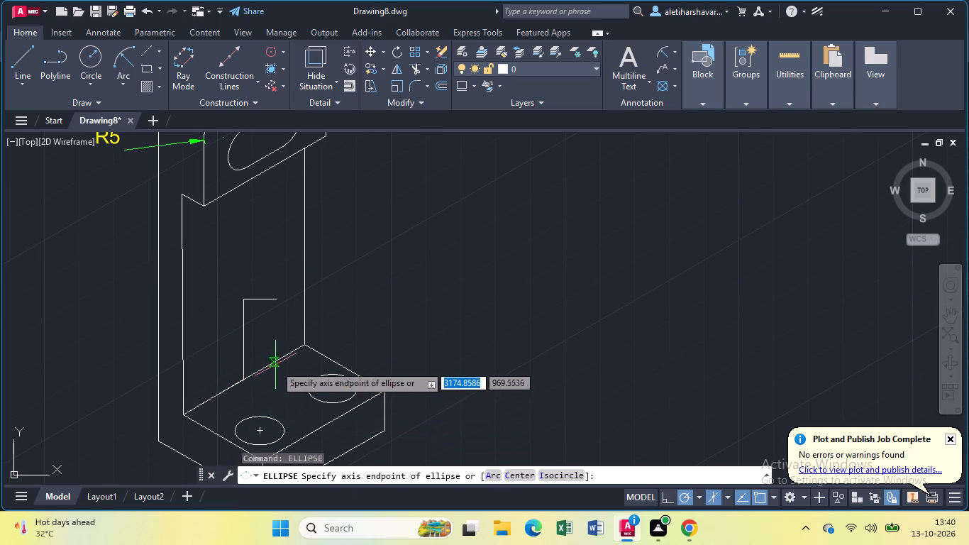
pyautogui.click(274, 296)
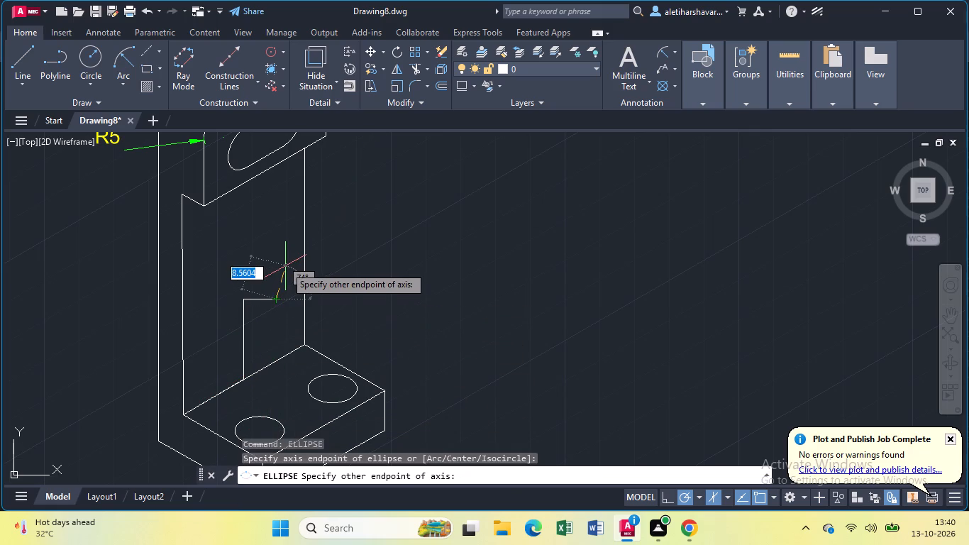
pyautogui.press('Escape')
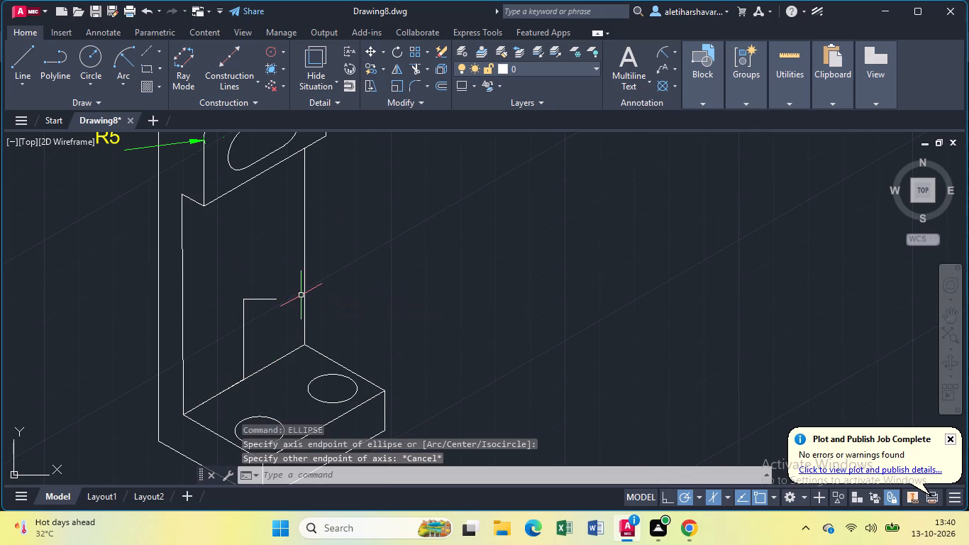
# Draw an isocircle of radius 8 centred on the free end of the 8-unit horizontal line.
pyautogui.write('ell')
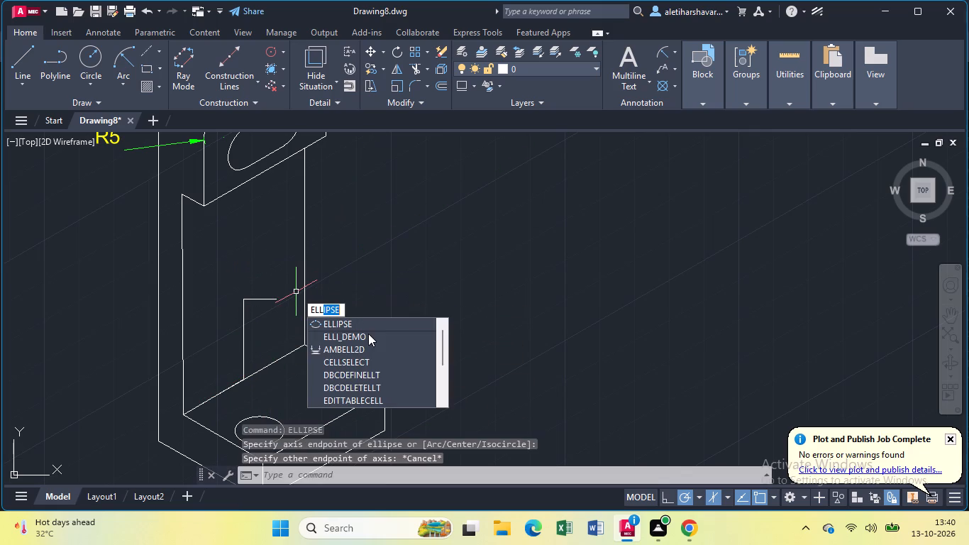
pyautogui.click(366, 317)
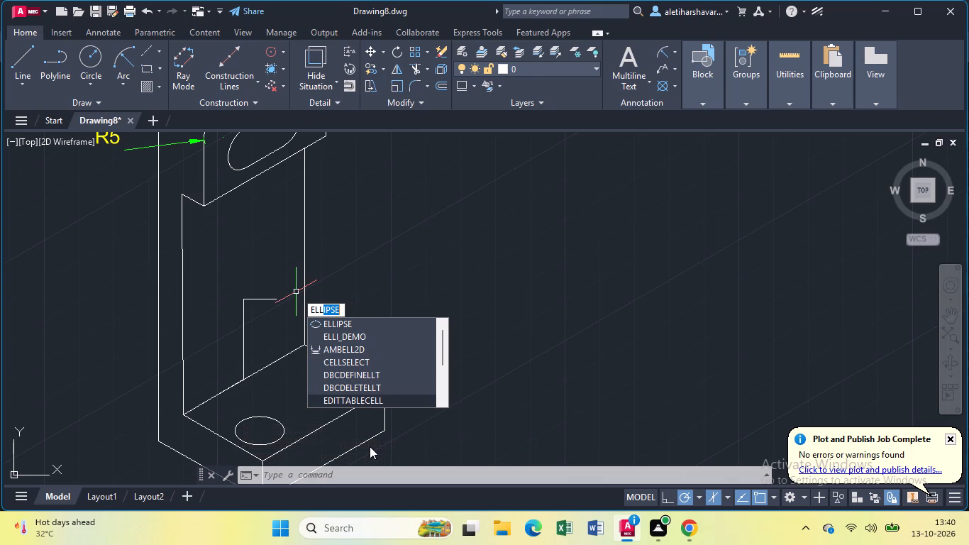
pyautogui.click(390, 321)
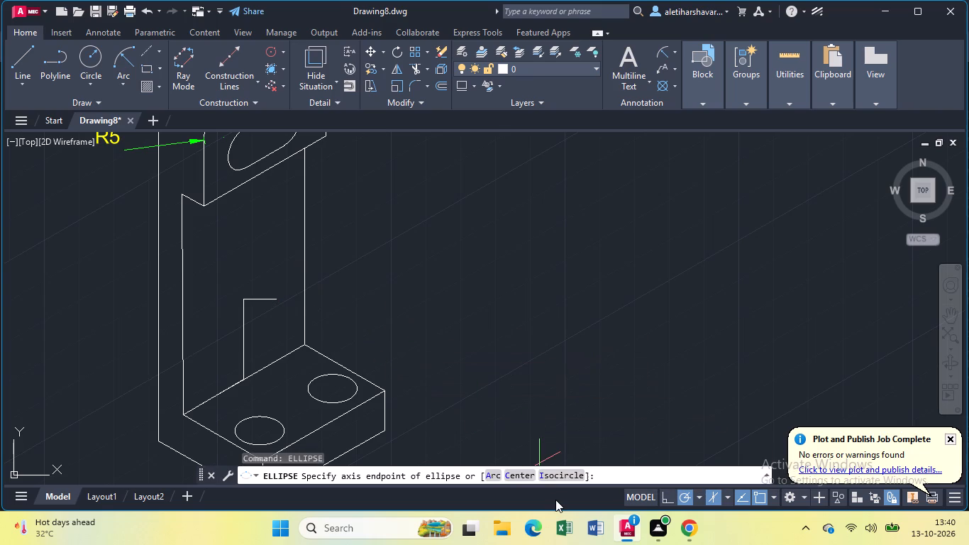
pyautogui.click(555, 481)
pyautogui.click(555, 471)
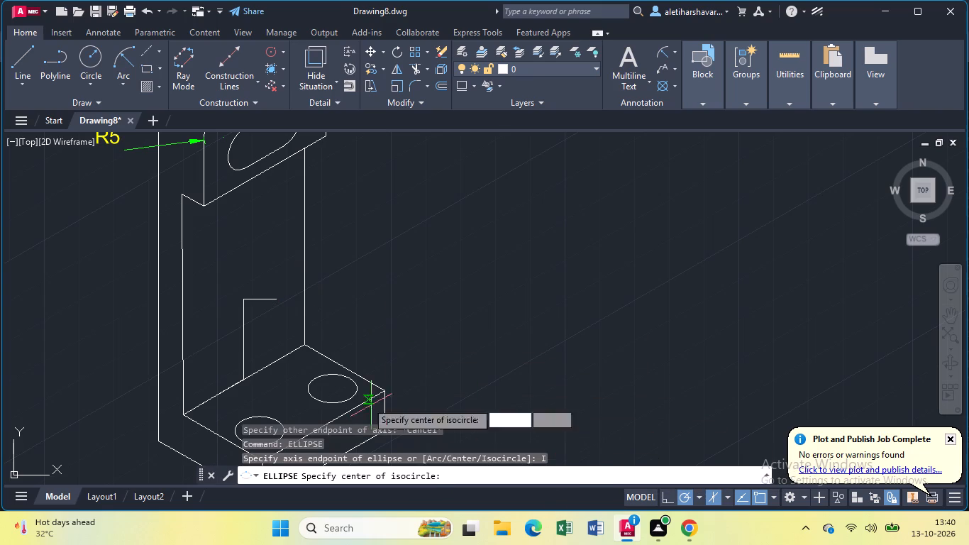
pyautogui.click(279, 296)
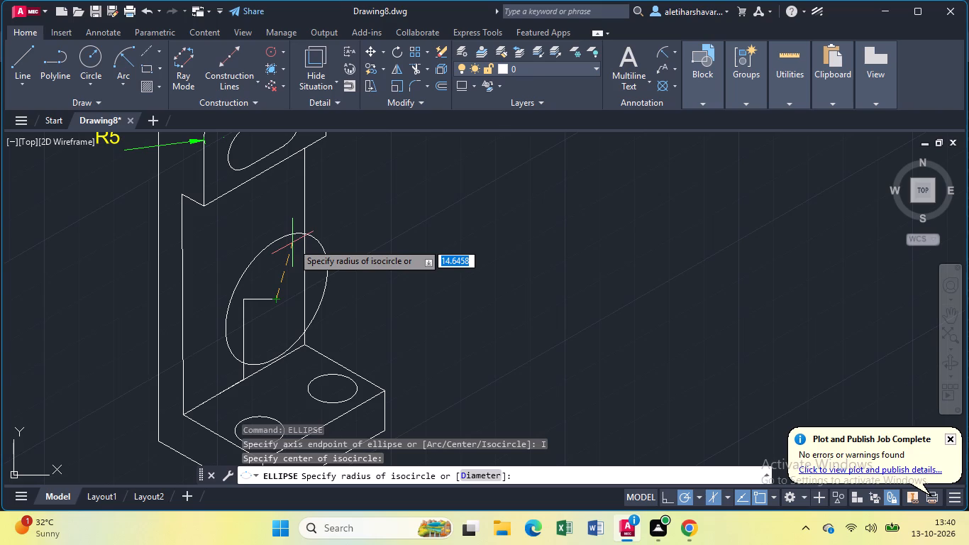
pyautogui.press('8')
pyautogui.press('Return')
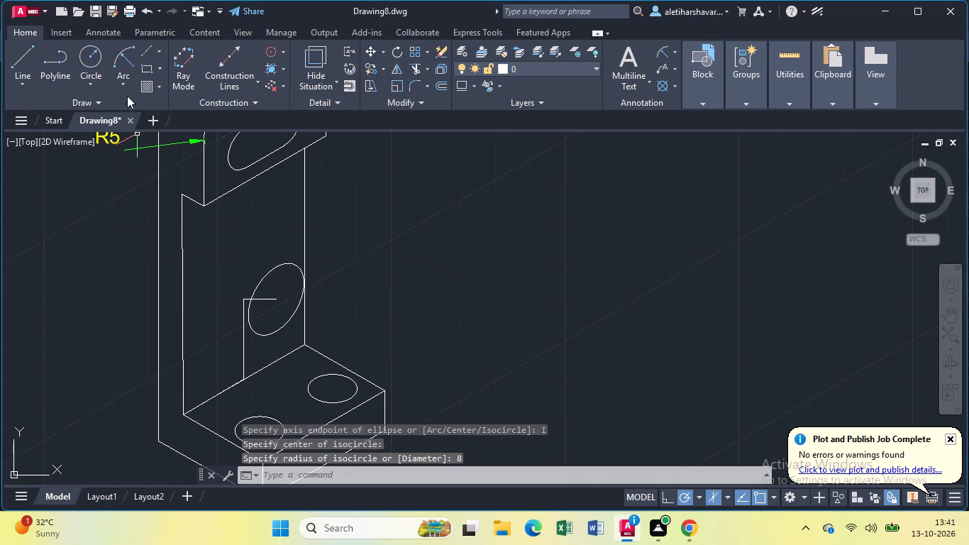
# Switch the isoplane to Top.
pyautogui.click(101, 55)
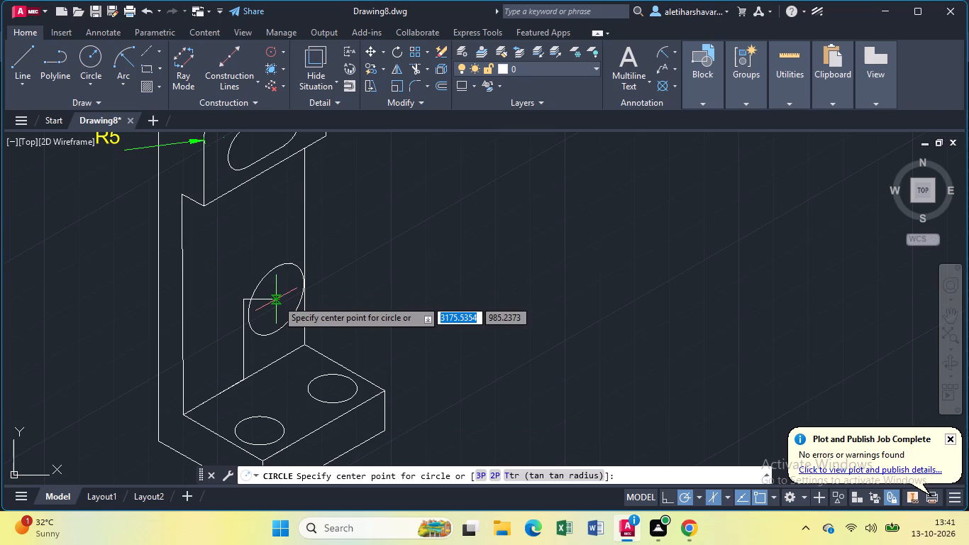
pyautogui.click(277, 299)
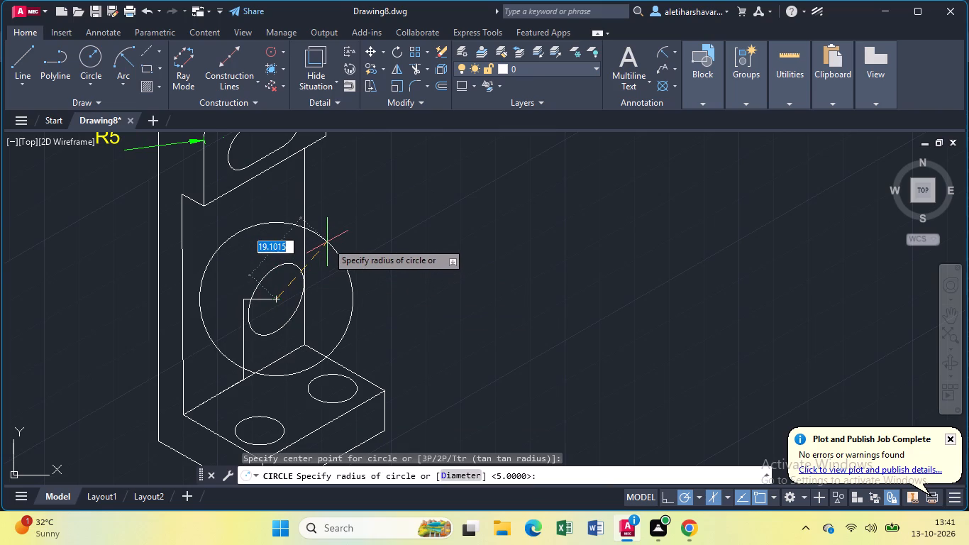
pyautogui.press('F5')
pyautogui.press('F5')
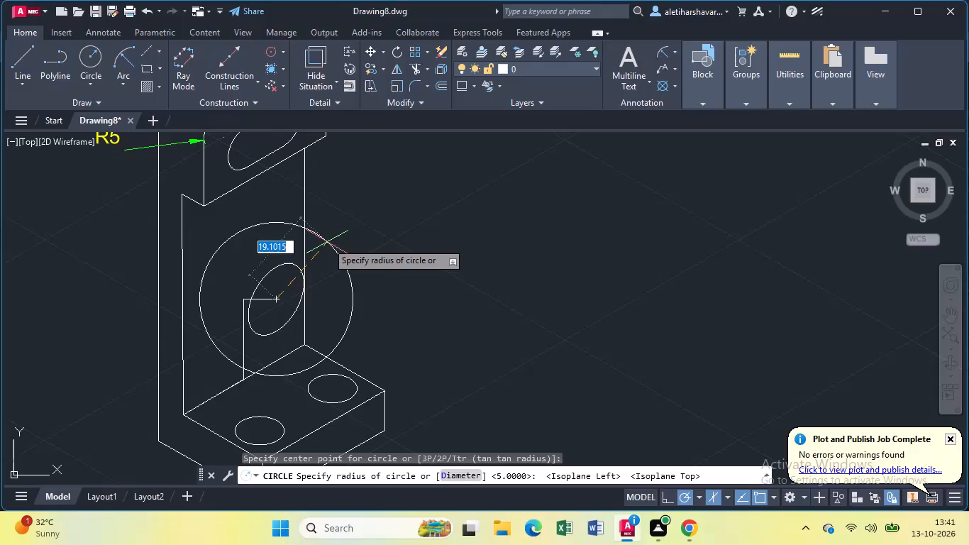
pyautogui.press('Escape')
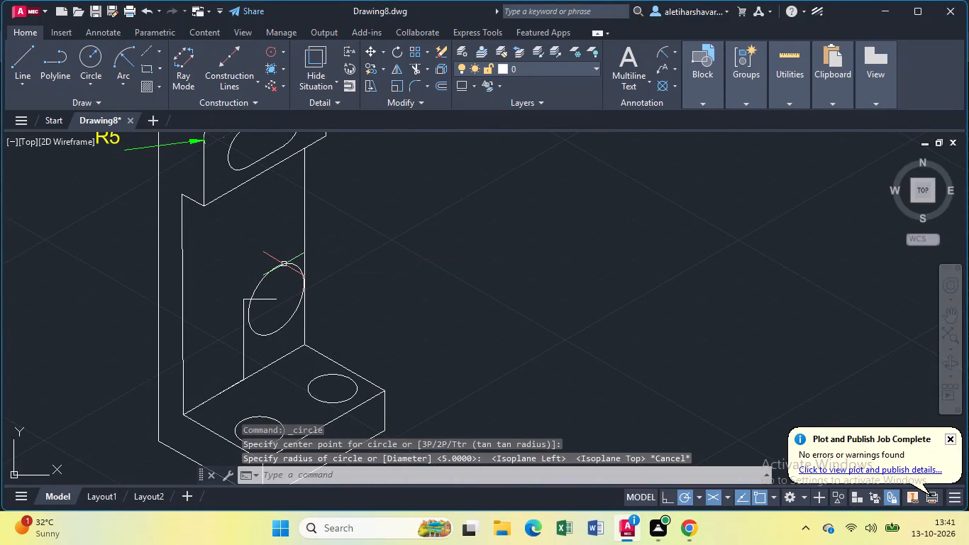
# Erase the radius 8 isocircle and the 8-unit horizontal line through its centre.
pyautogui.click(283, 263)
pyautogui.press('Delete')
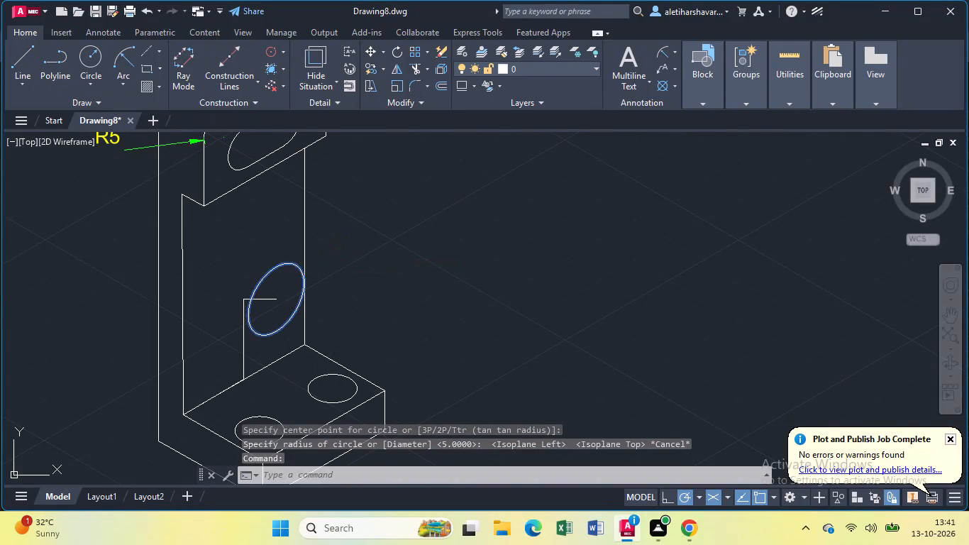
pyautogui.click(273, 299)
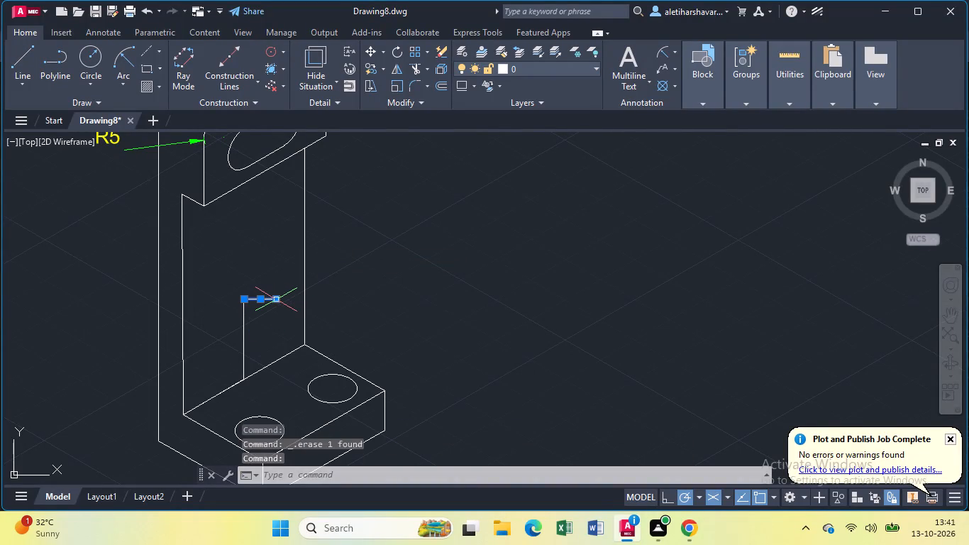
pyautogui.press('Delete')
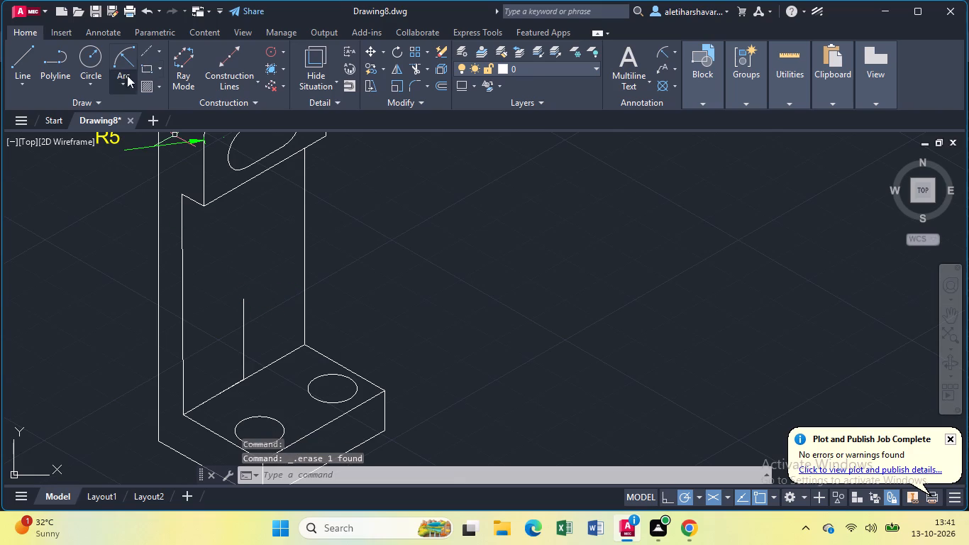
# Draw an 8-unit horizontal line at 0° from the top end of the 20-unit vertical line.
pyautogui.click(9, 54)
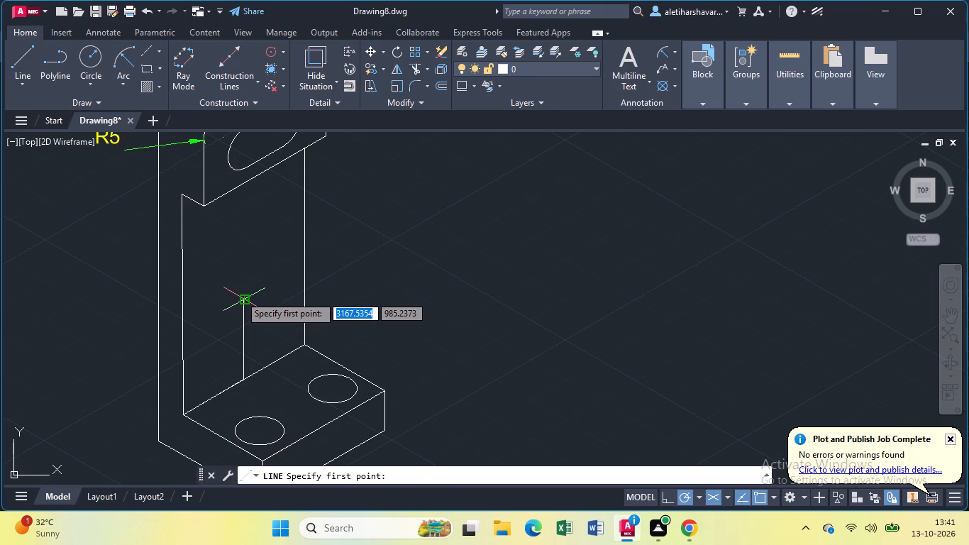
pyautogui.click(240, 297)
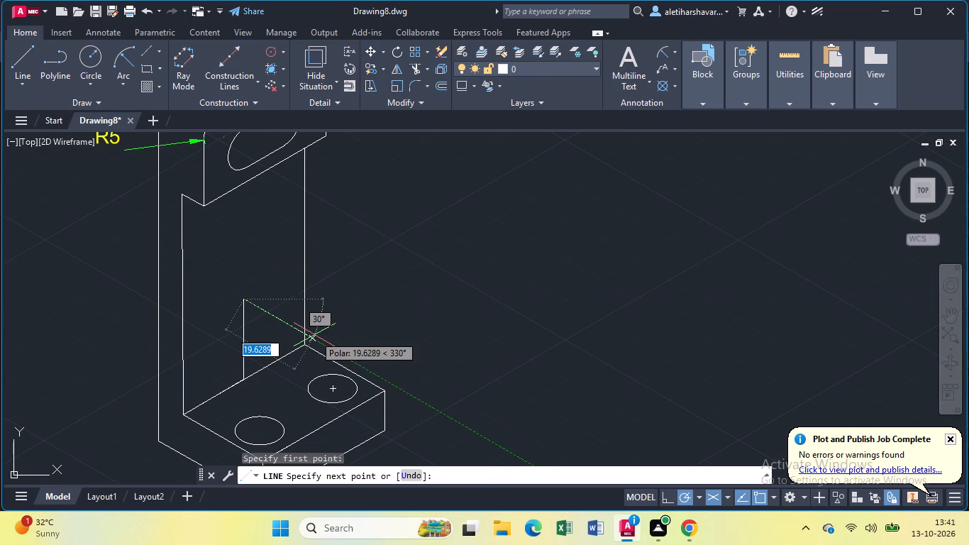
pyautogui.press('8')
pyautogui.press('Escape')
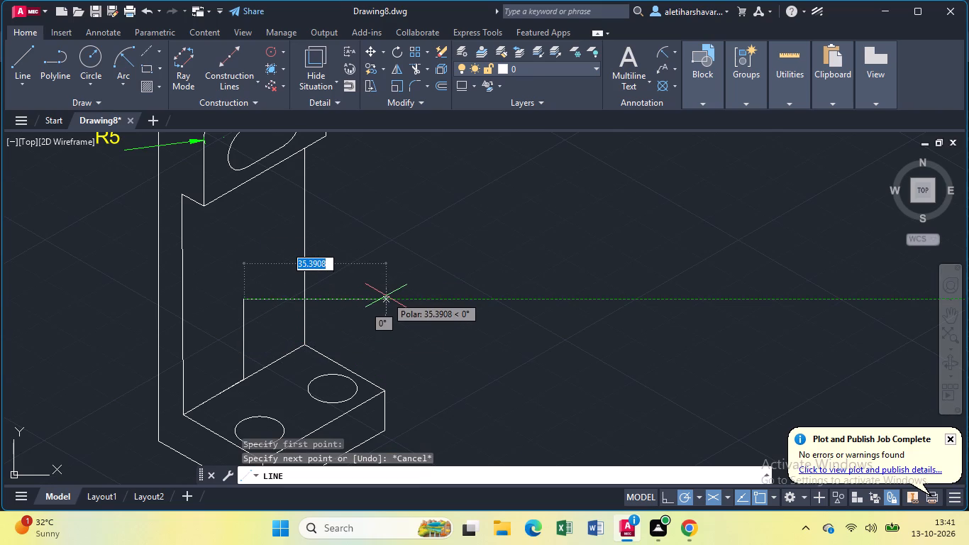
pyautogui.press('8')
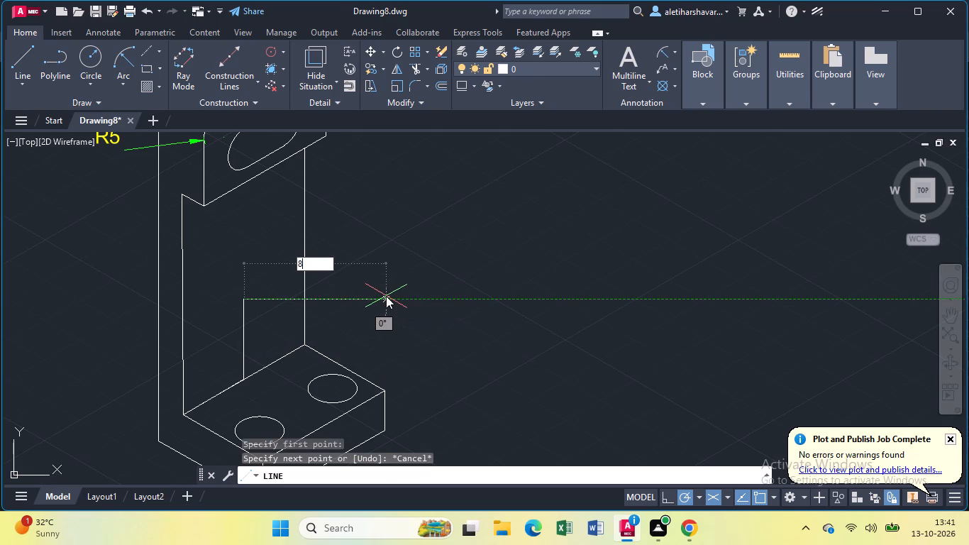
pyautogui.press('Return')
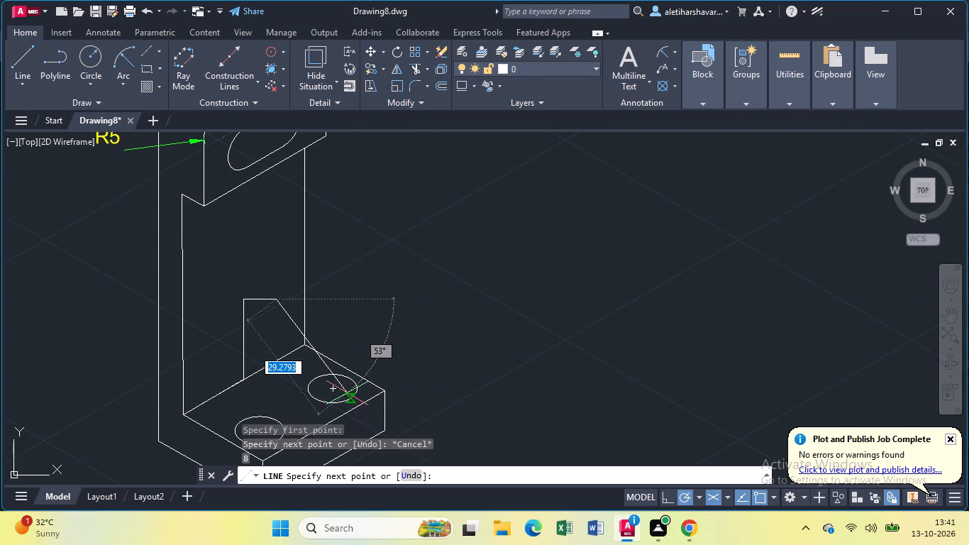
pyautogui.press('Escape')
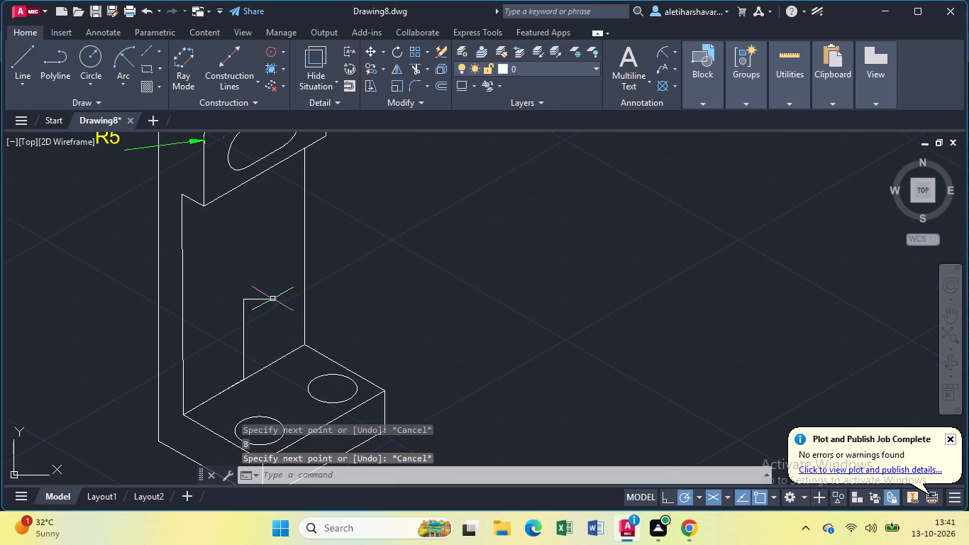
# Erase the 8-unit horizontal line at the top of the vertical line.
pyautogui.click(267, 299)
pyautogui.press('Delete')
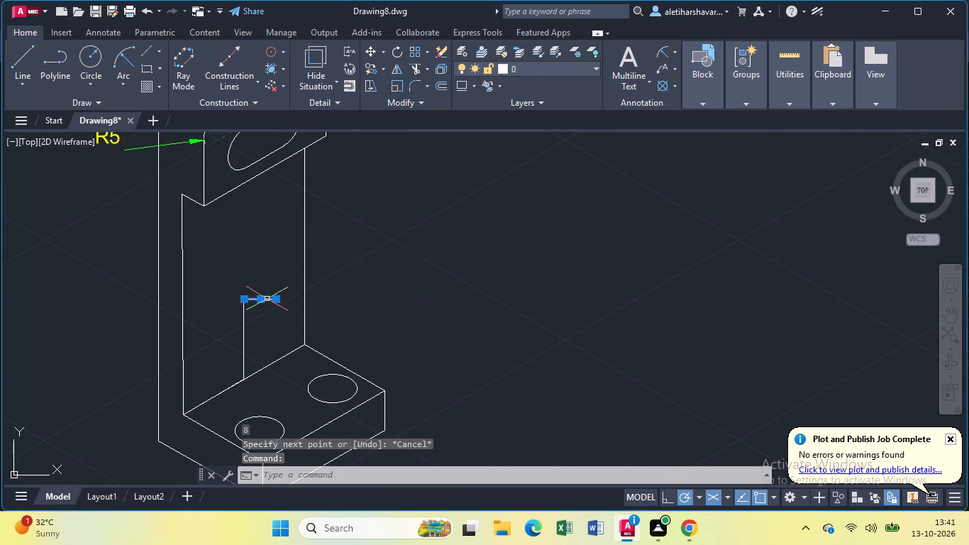
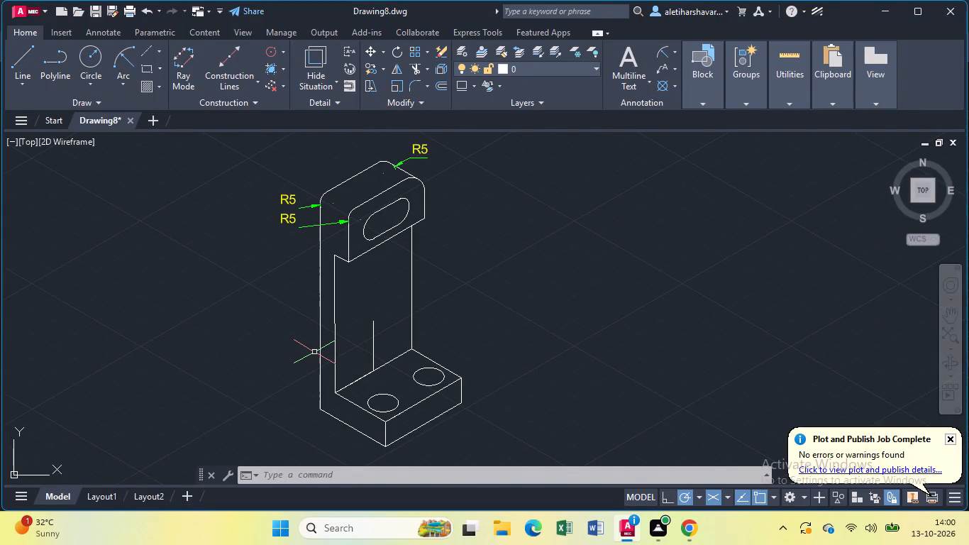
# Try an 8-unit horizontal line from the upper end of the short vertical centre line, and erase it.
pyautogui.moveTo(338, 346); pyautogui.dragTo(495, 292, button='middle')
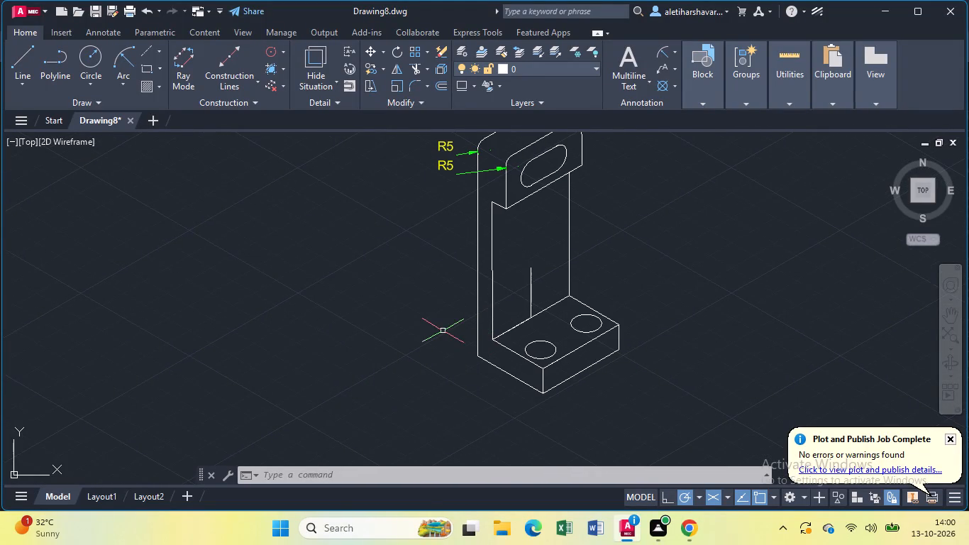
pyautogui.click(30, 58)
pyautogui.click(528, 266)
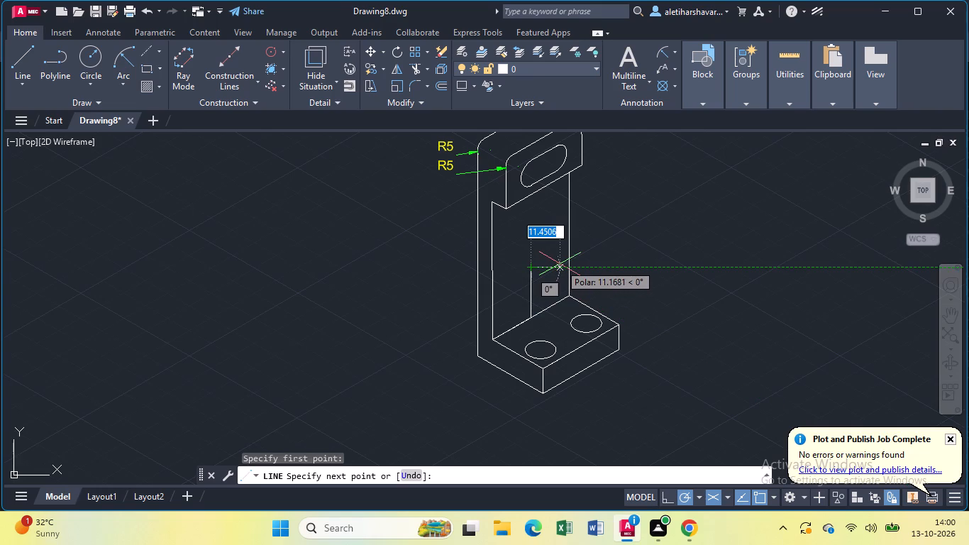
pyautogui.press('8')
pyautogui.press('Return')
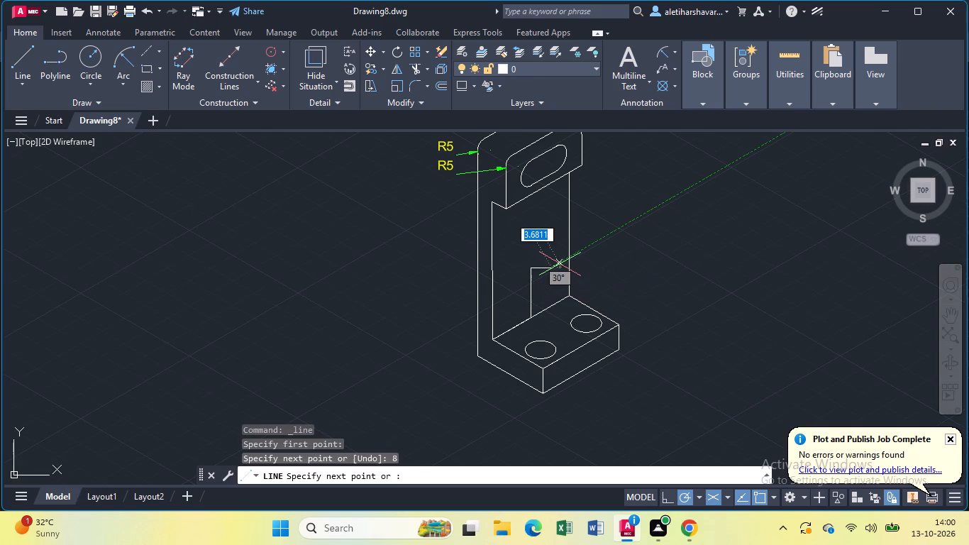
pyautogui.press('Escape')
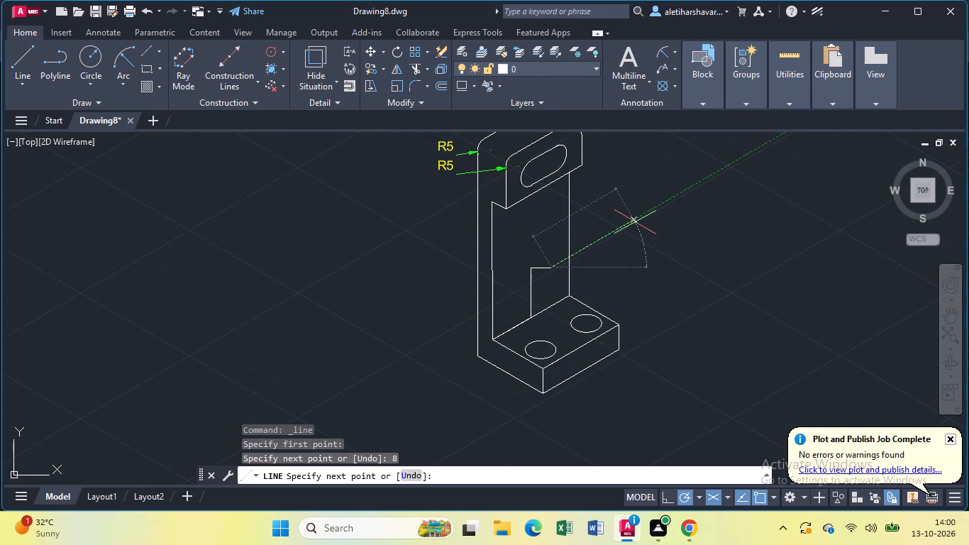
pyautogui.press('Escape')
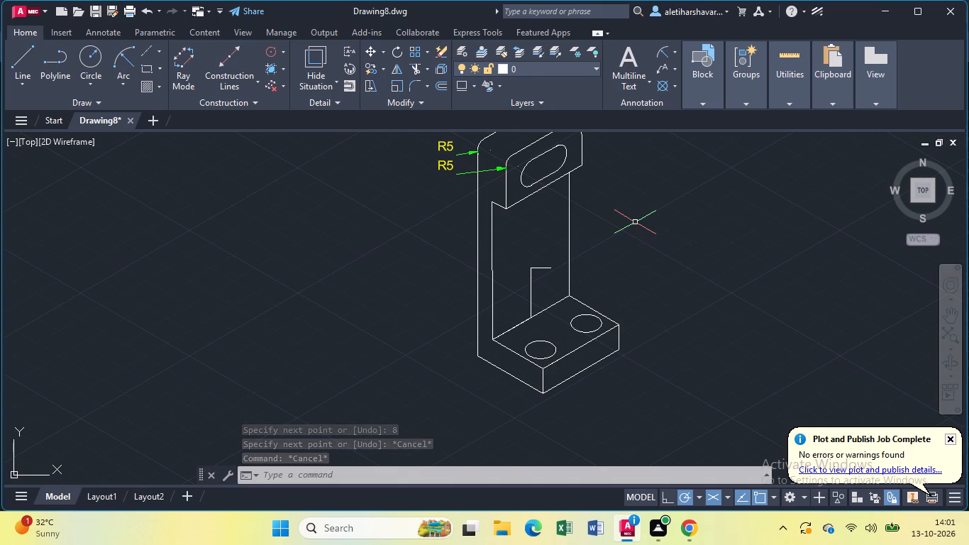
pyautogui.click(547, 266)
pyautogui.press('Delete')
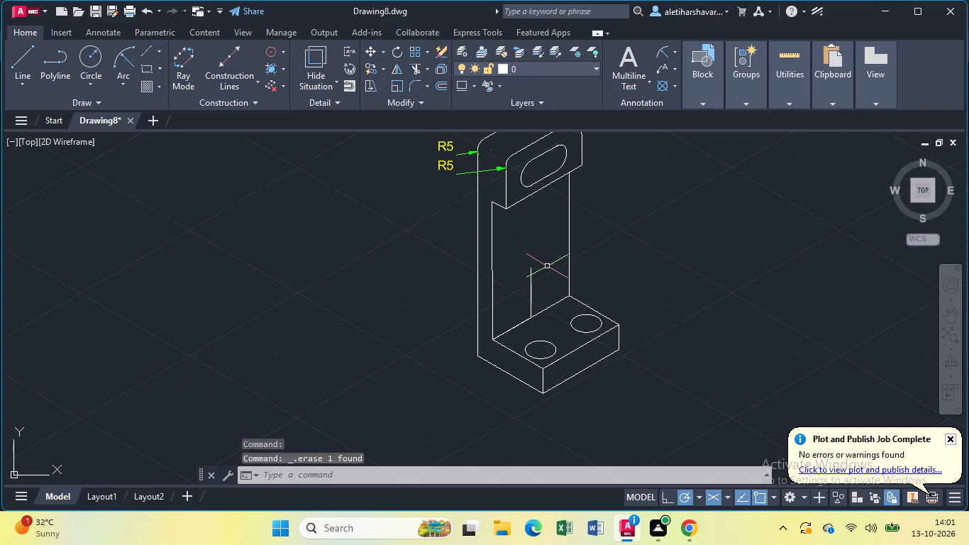
# Draw an isocircle of radius 13.5 on the right isoplane, centred on the upper end of the short vertical line.
pyautogui.press('e')
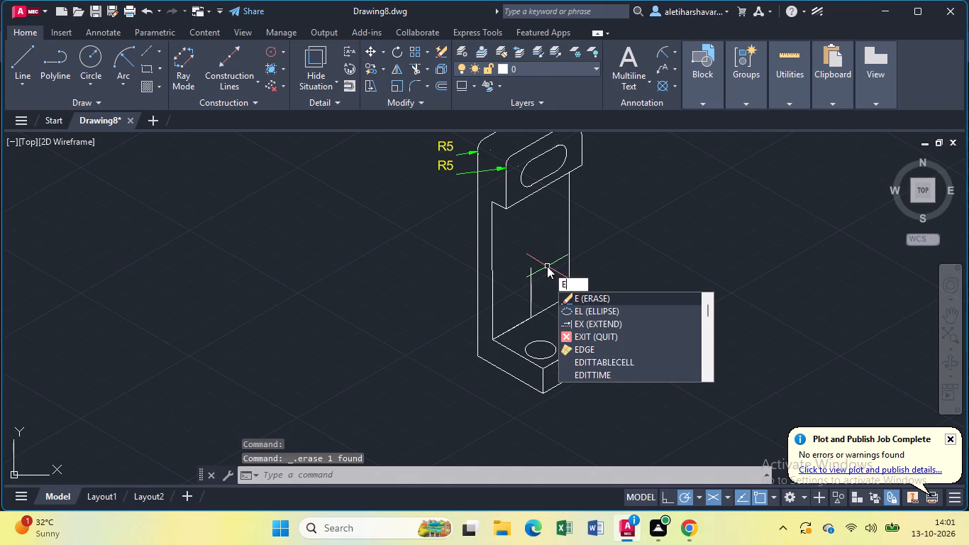
pyautogui.write('ll')
pyautogui.click(598, 301)
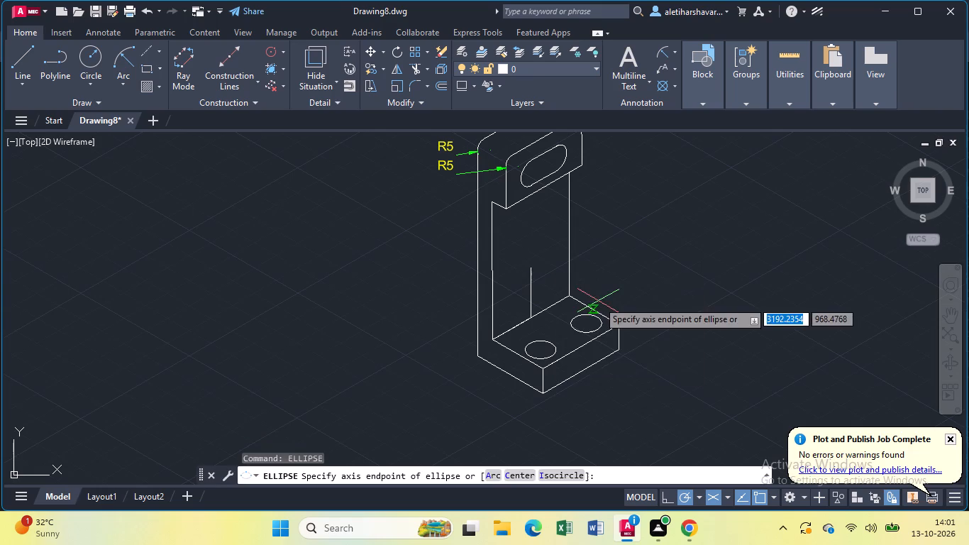
pyautogui.click(572, 475)
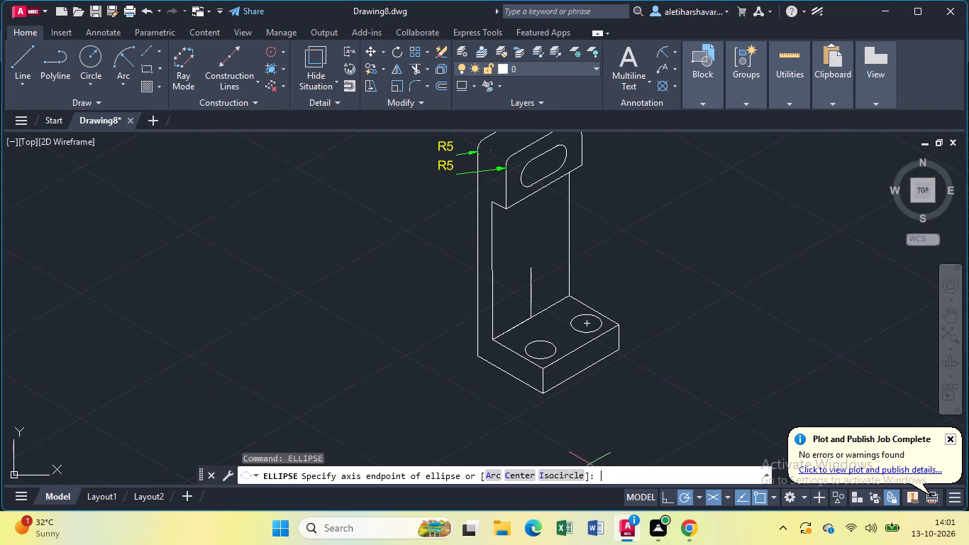
pyautogui.click(526, 265)
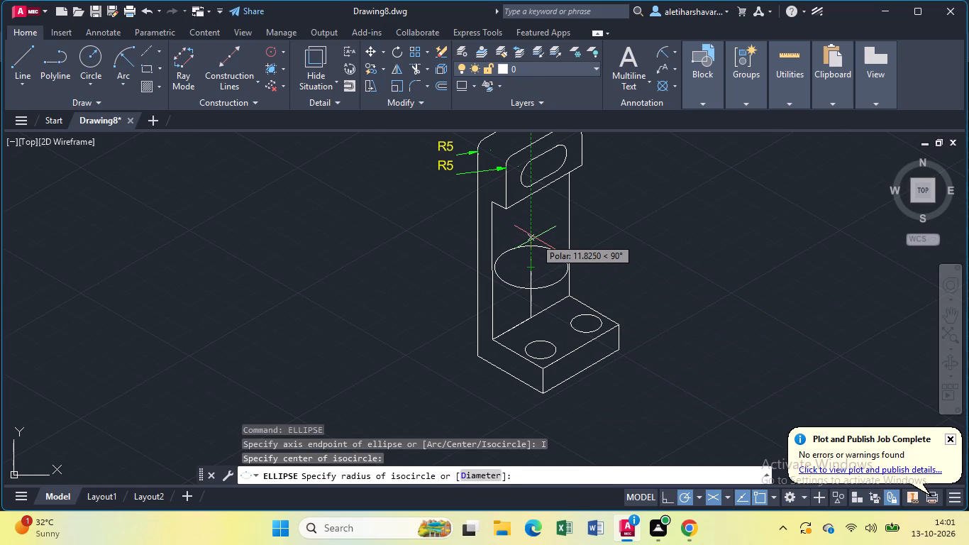
pyautogui.press('F5')
pyautogui.write('13.')
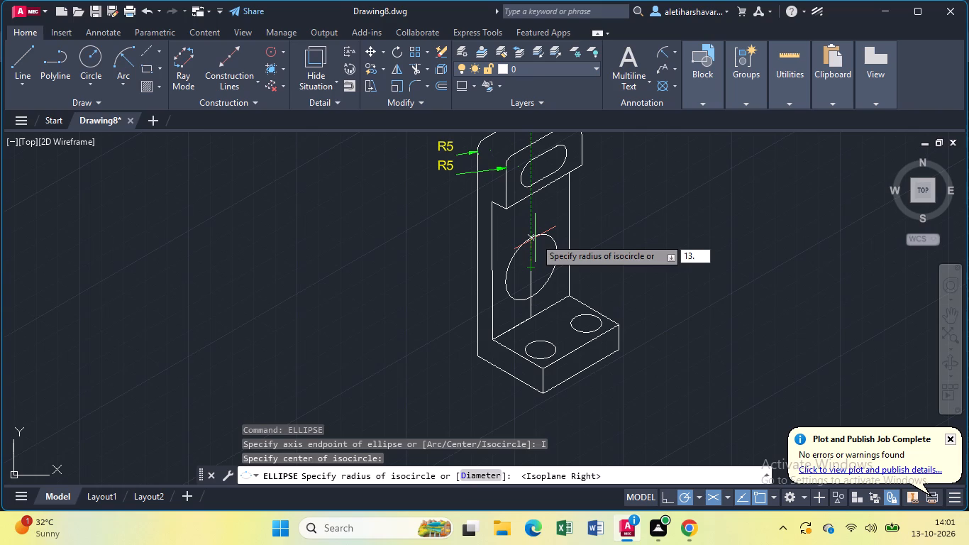
pyautogui.press('5')
pyautogui.press('Return')
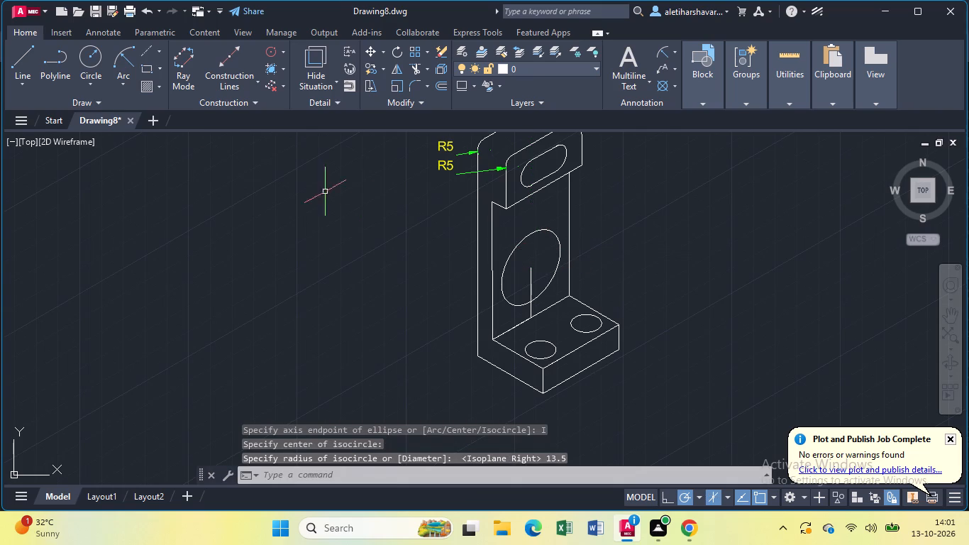
# Draw an 8-unit helper line from the large isocircle's centre at 300°.
pyautogui.click(9, 59)
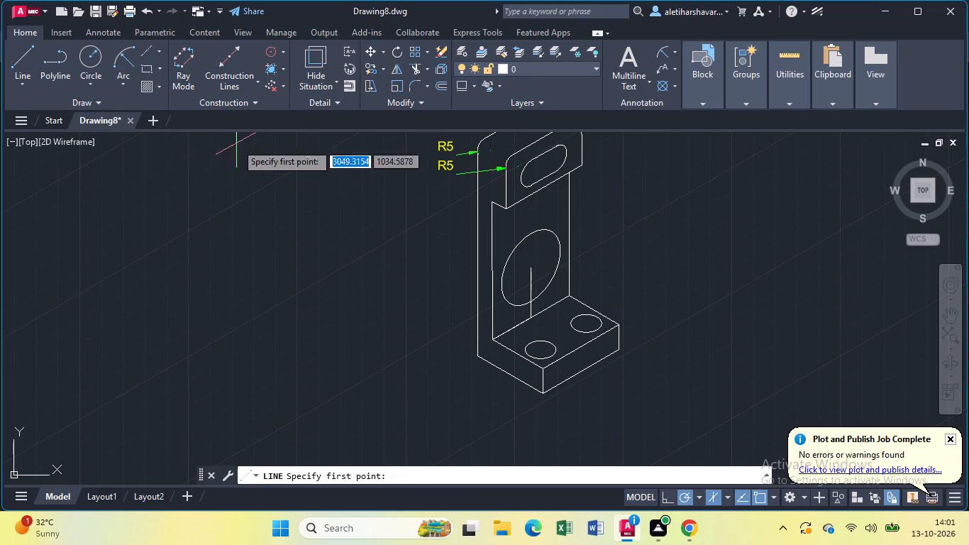
pyautogui.click(530, 265)
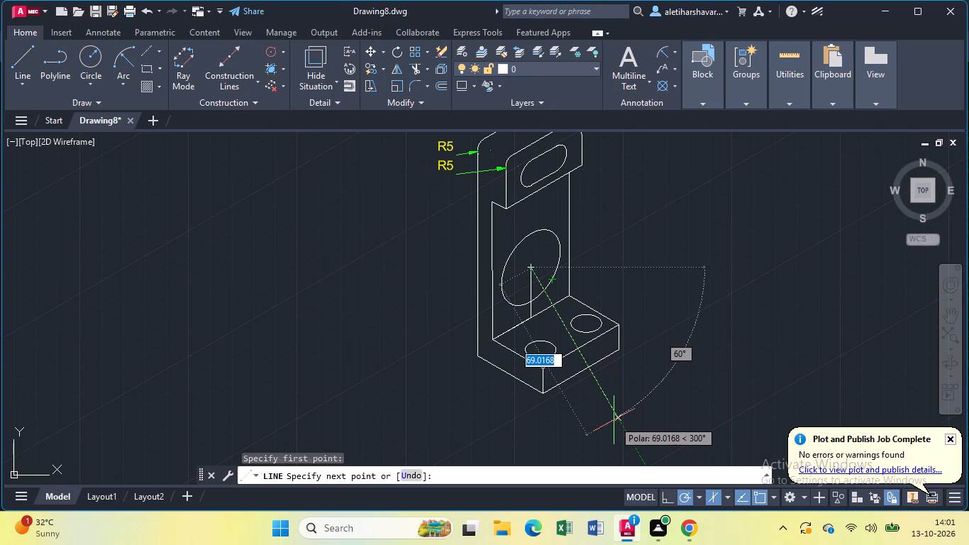
pyautogui.press('8')
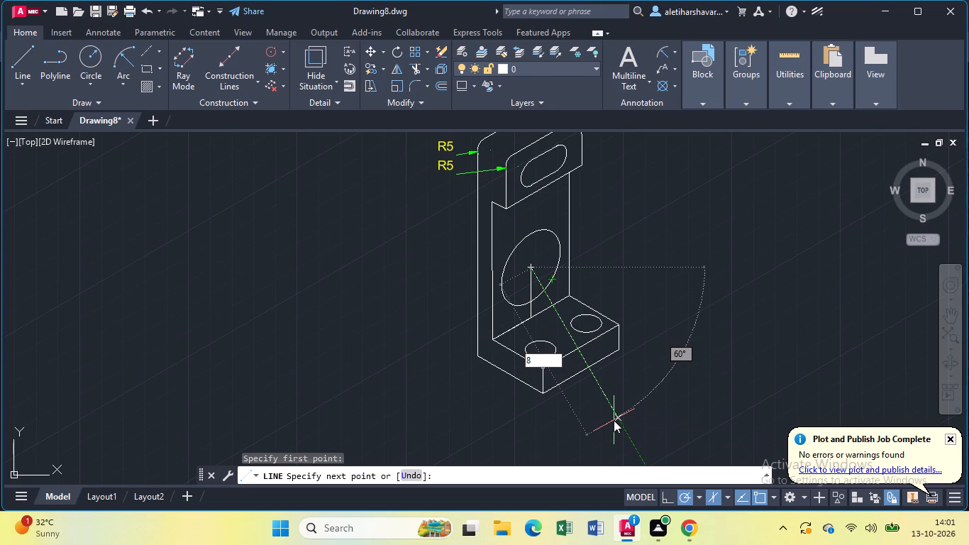
pyautogui.press('Return')
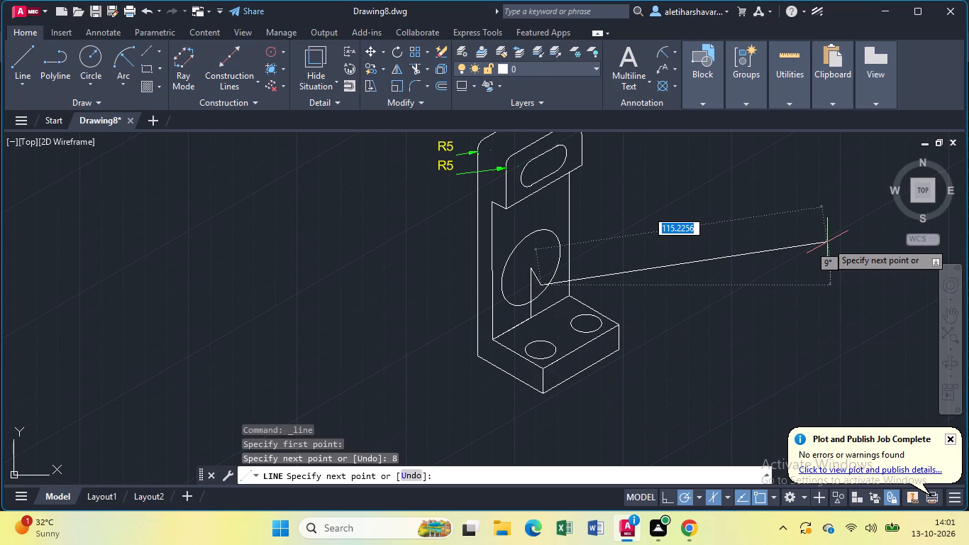
pyautogui.press('Escape')
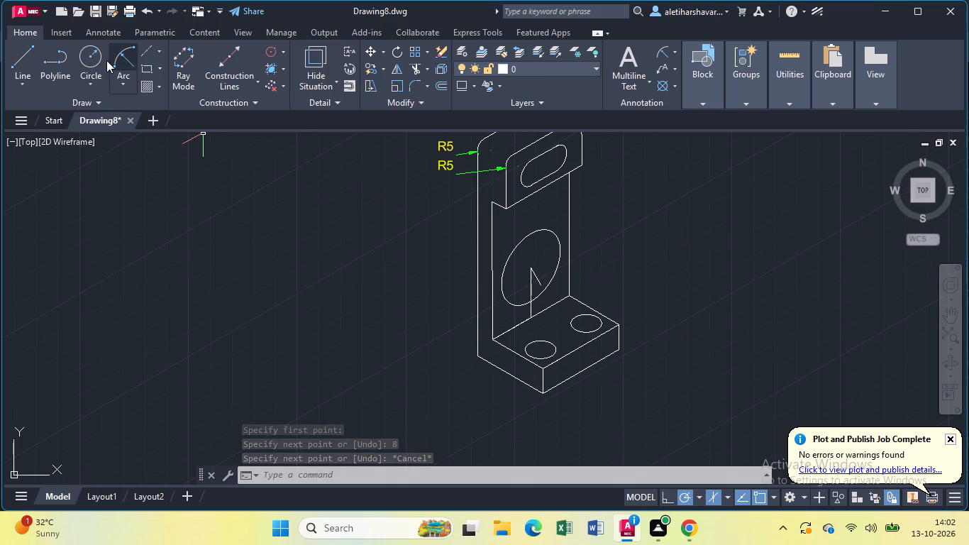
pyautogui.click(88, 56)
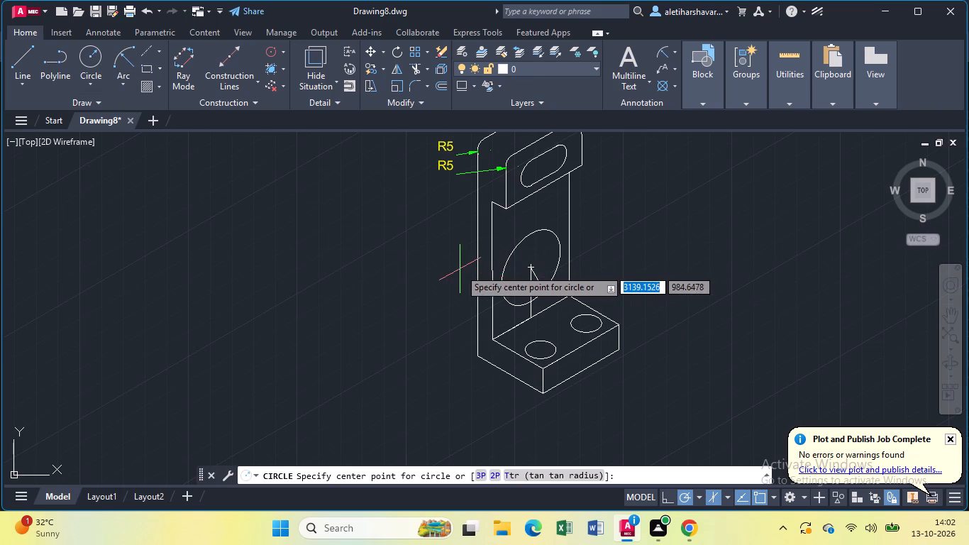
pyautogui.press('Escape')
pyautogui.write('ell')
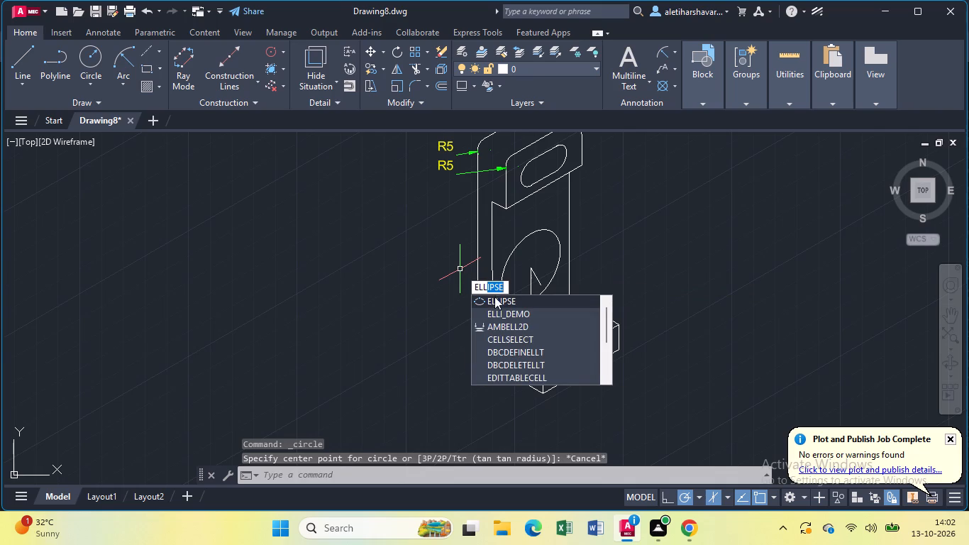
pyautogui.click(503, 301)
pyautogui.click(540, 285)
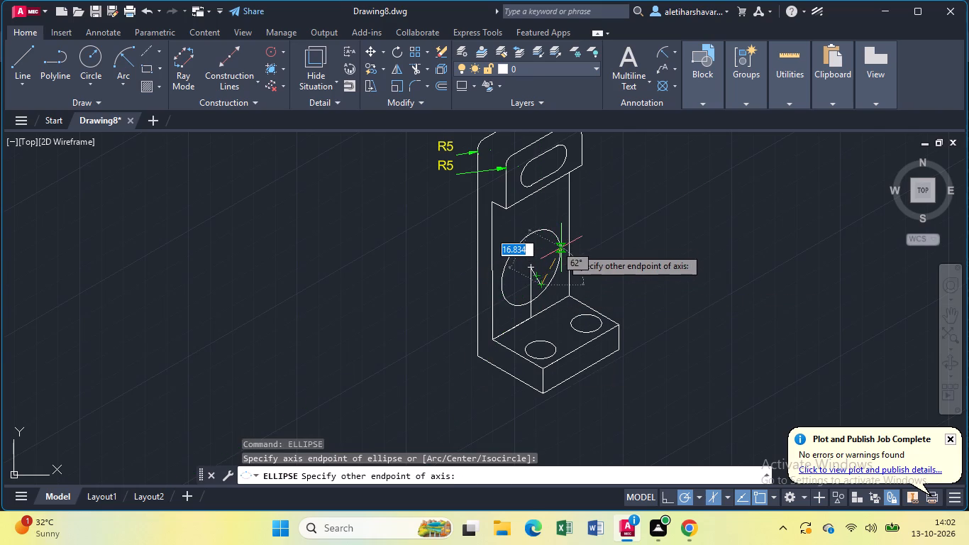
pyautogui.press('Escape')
# Draw a second isocircle of radius 13.5 on the right isoplane, centred on the free end of the 8-unit helper line.
pyautogui.write('ell')
pyautogui.click(620, 280)
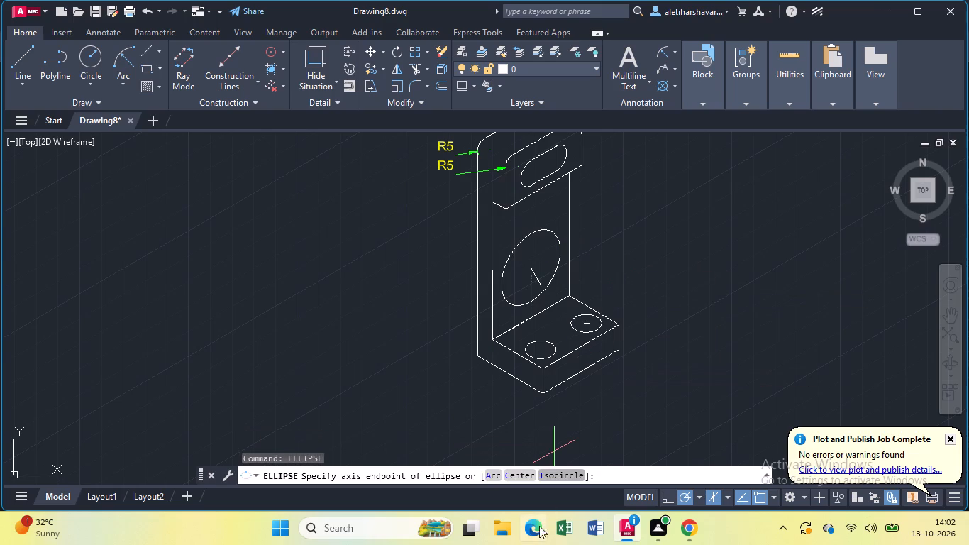
pyautogui.click(558, 472)
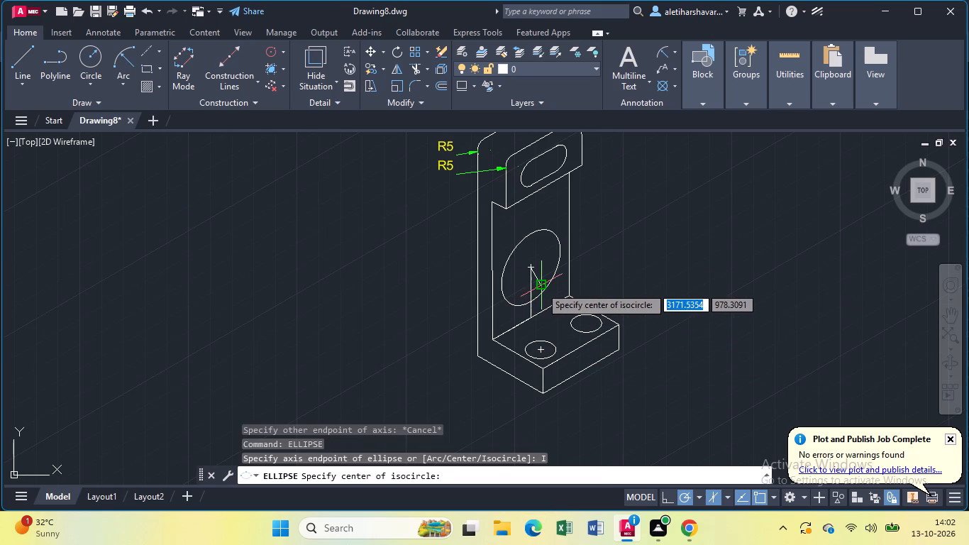
pyautogui.click(541, 287)
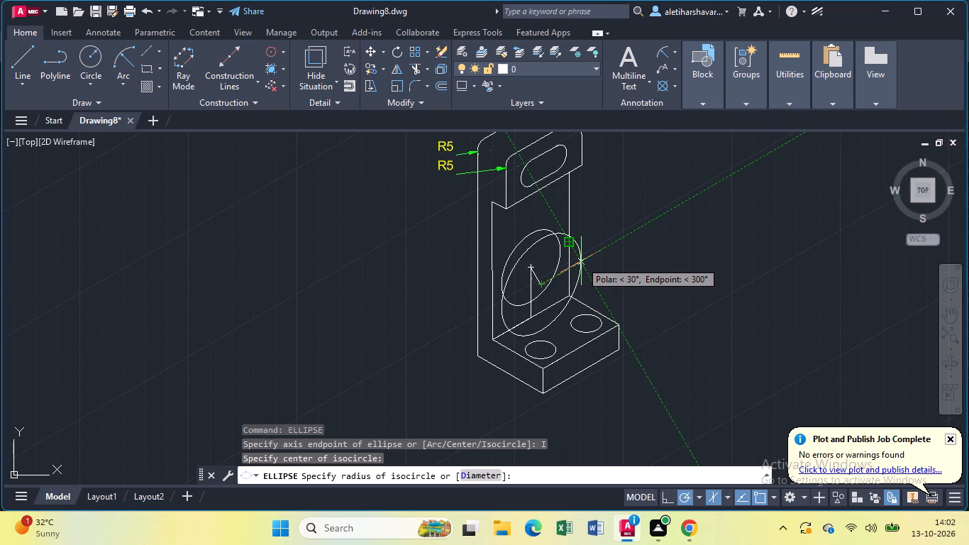
pyautogui.write('13')
pyautogui.press('.')
pyautogui.press('5')
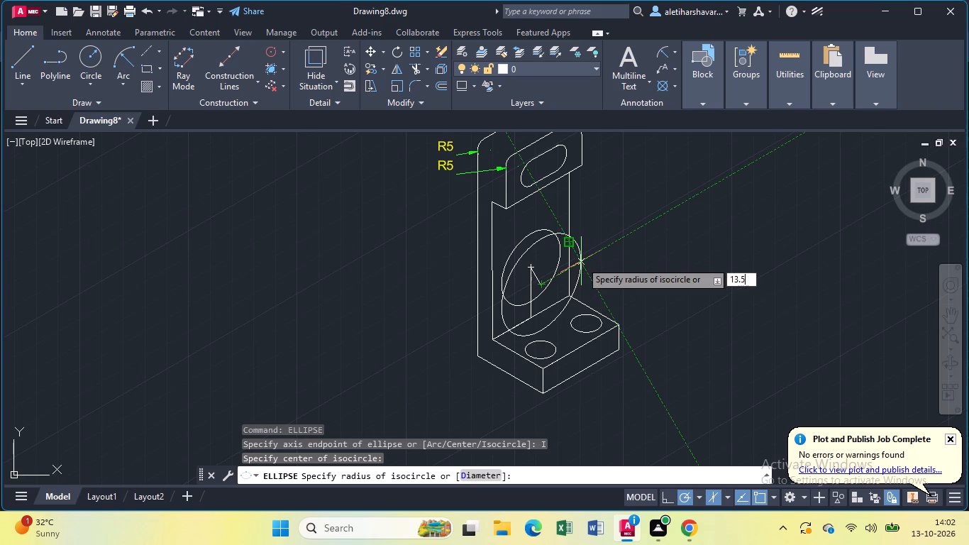
pyautogui.press('Return')
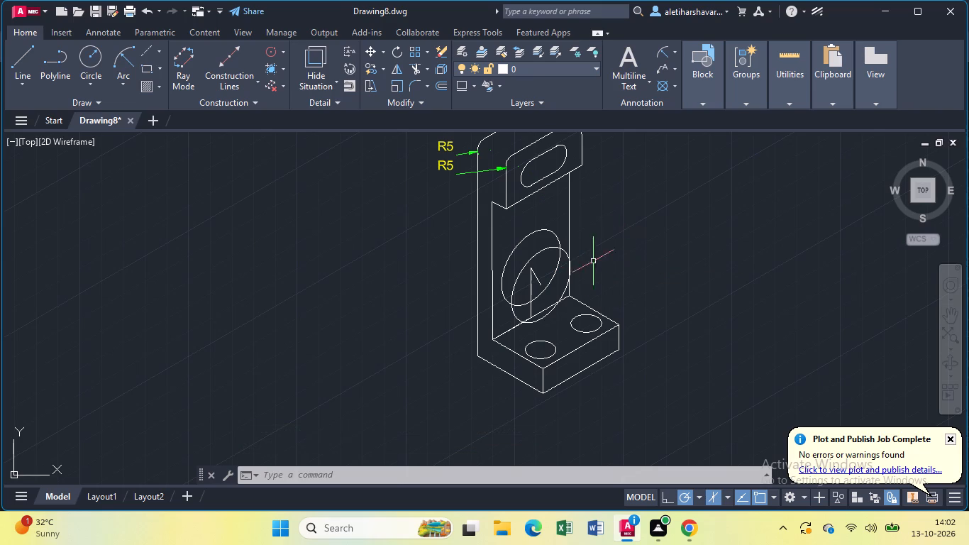
# Erase the 8-unit helper line between the two large isocircle centres.
pyautogui.click(541, 282)
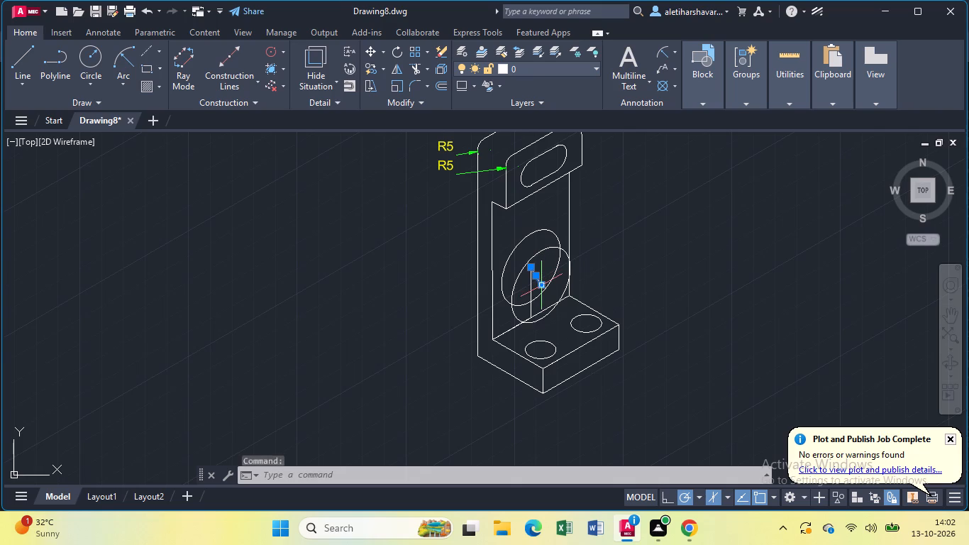
pyautogui.press('Delete')
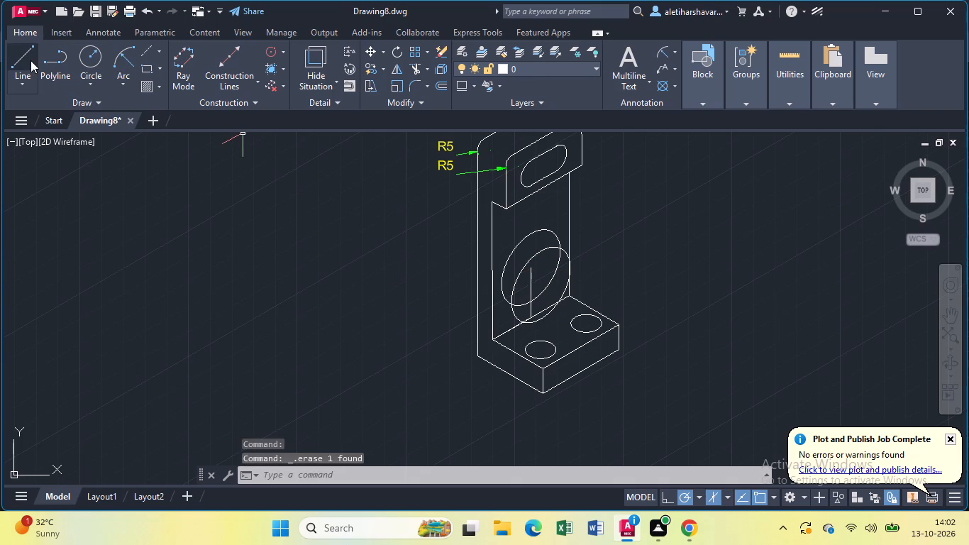
# Move the second large isocircle straight up from its centre until it aligns at 330° with the first isocircle's centre.
pyautogui.click(367, 48)
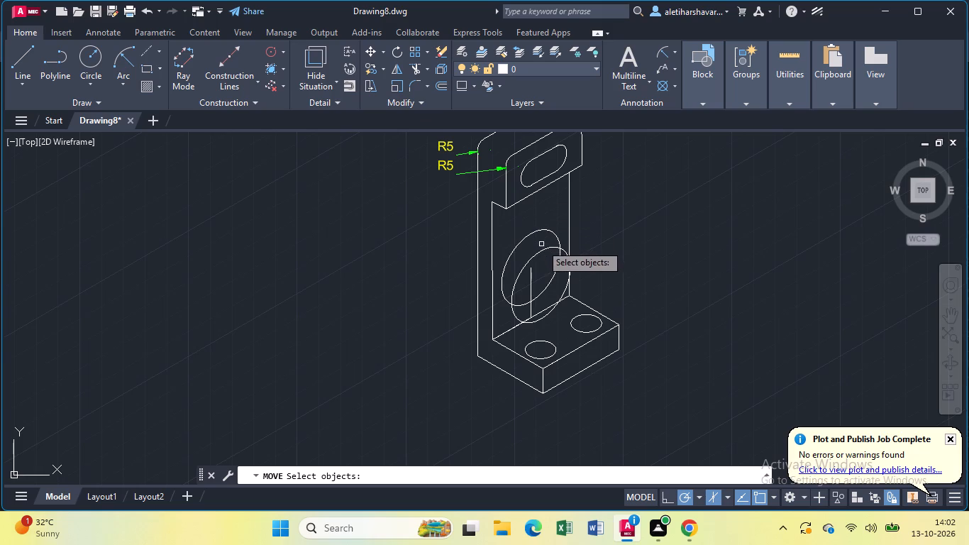
pyautogui.click(545, 248)
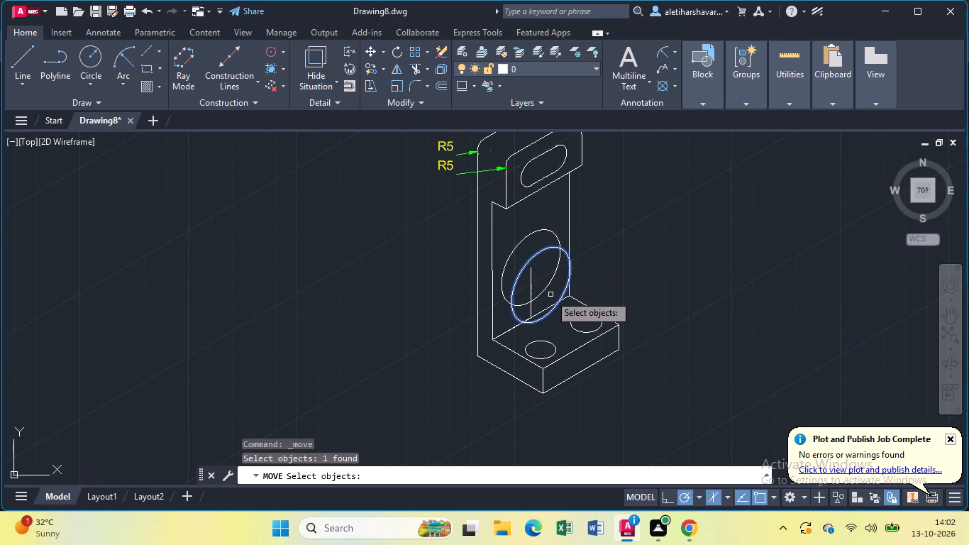
pyautogui.press('Return')
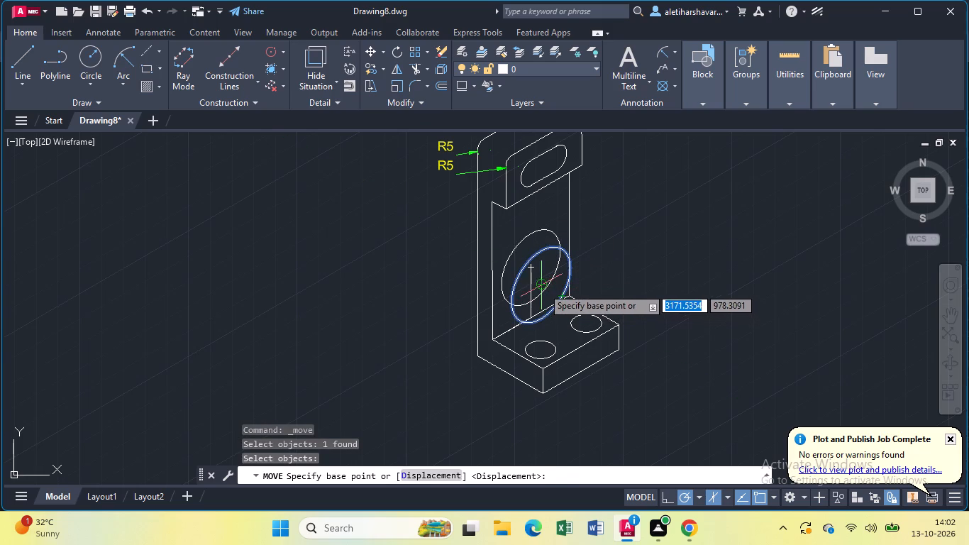
pyautogui.click(543, 287)
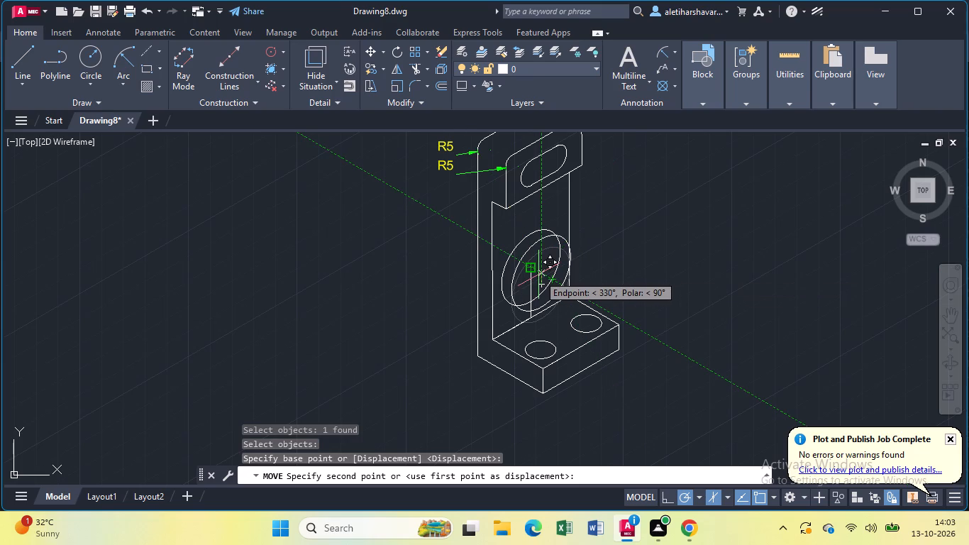
pyautogui.click(538, 275)
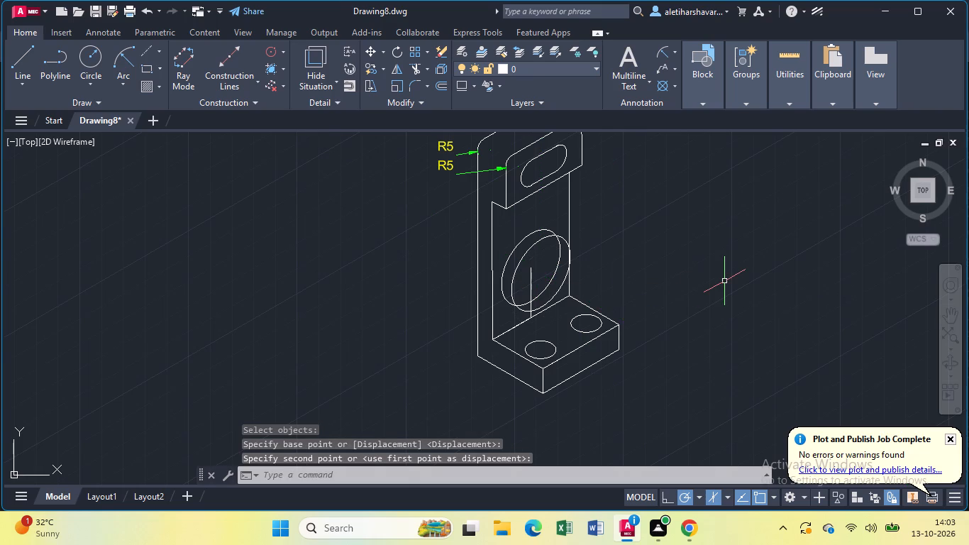
# Draw an 8-unit helper line from the first large isocircle's centre along the 330° isometric axis.
pyautogui.press('l')
pyautogui.press('Return')
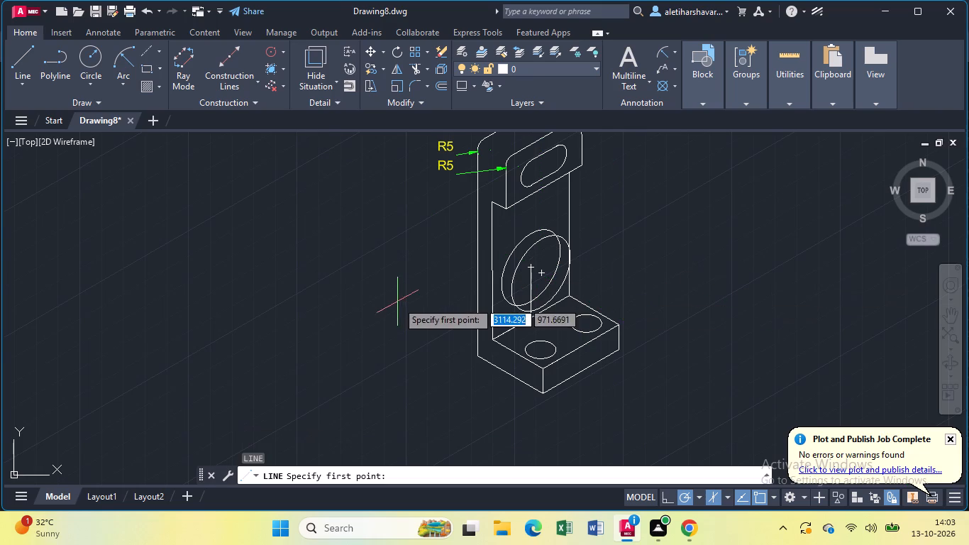
pyautogui.click(531, 265)
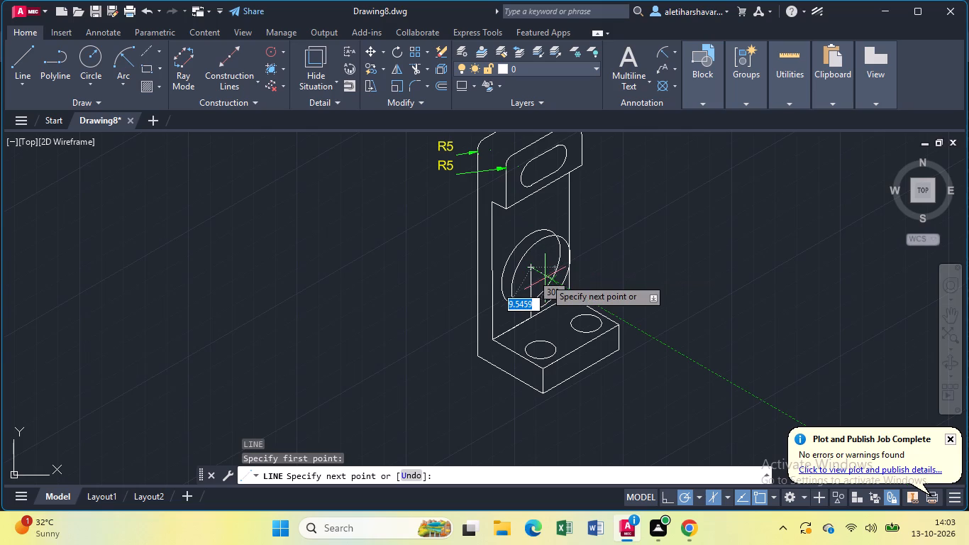
pyautogui.press('8')
pyautogui.press('Return')
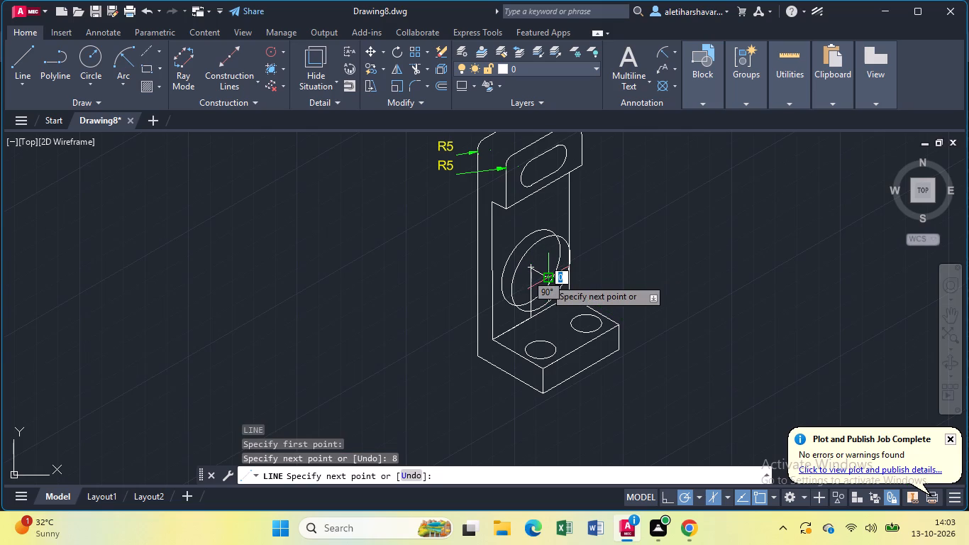
pyautogui.press('Escape')
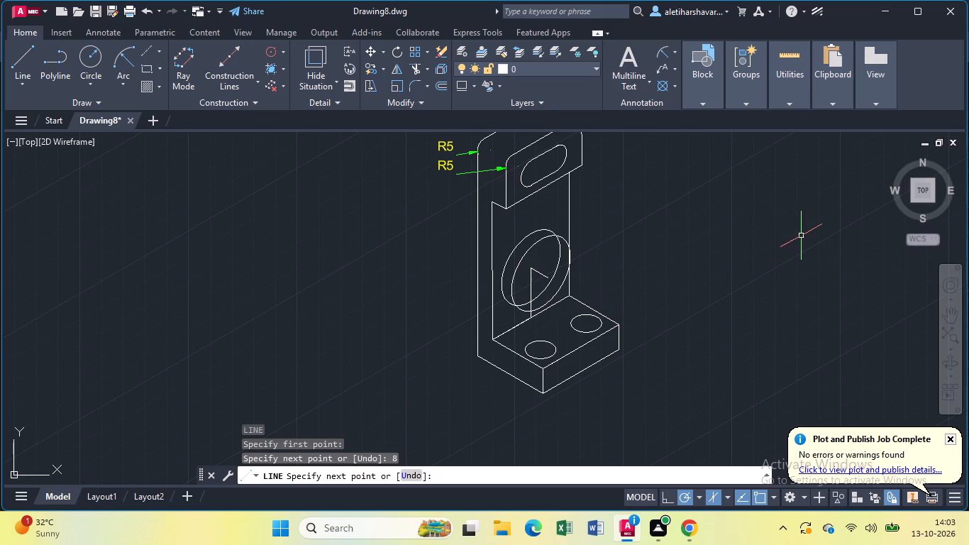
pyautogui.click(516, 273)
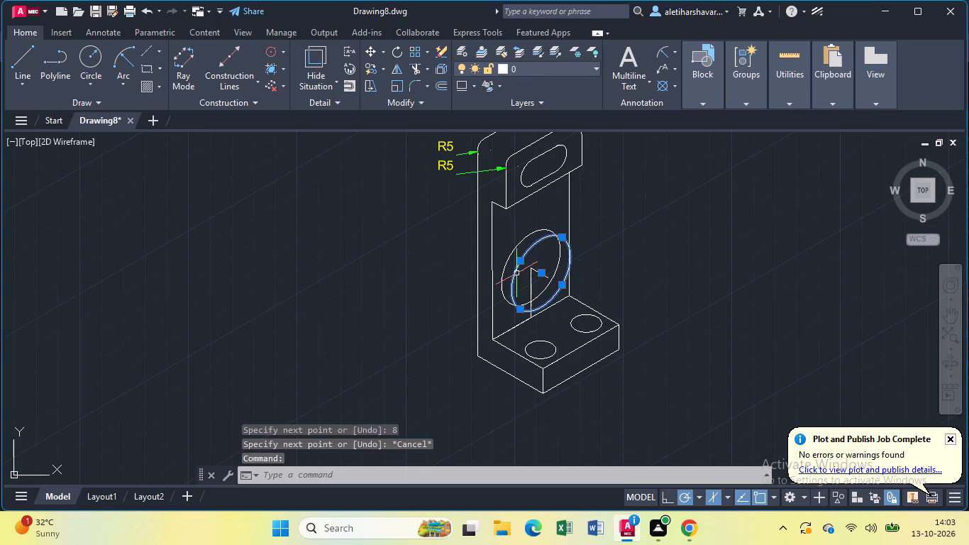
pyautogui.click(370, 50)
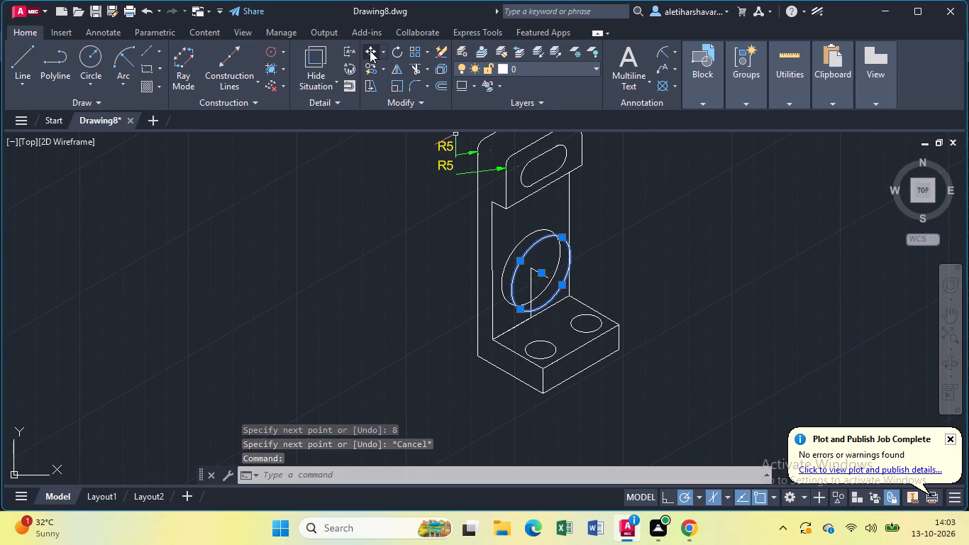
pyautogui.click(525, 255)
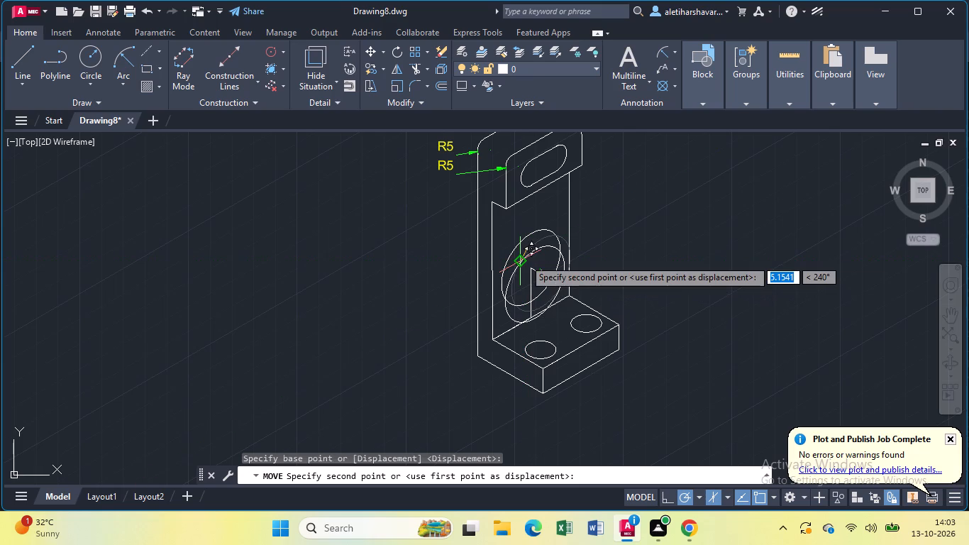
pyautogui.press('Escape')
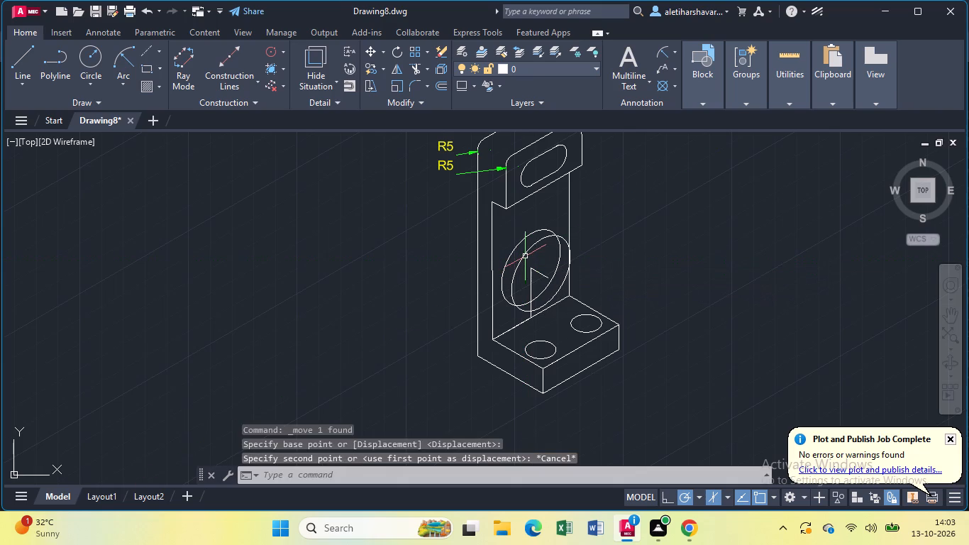
# Move the second large isocircle from its centre to the free end of the 8-unit helper line.
pyautogui.click(528, 253)
pyautogui.press('m')
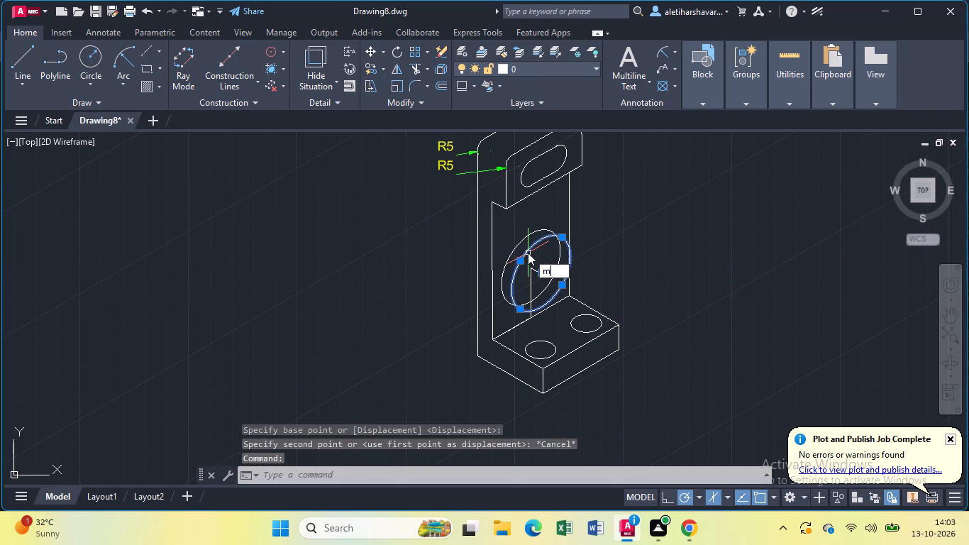
pyautogui.click(570, 282)
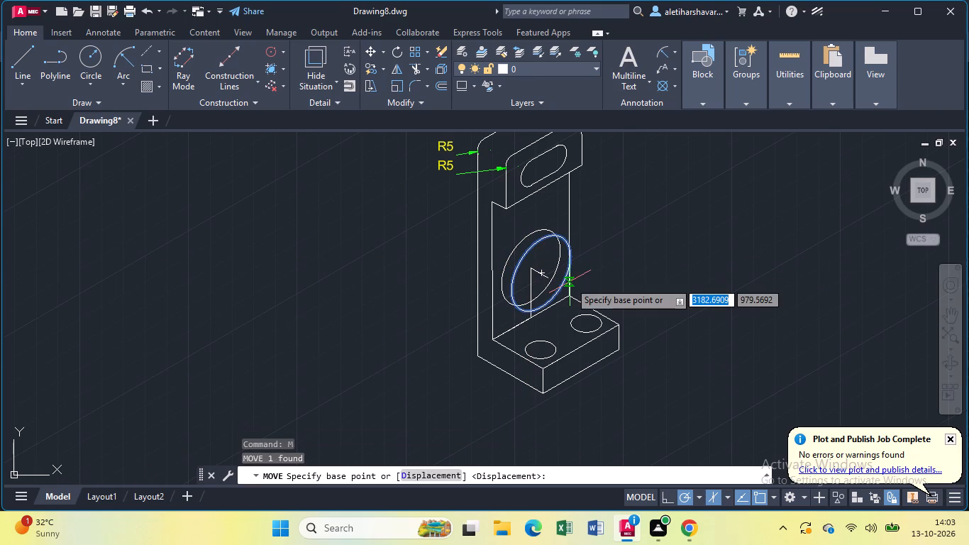
pyautogui.click(544, 272)
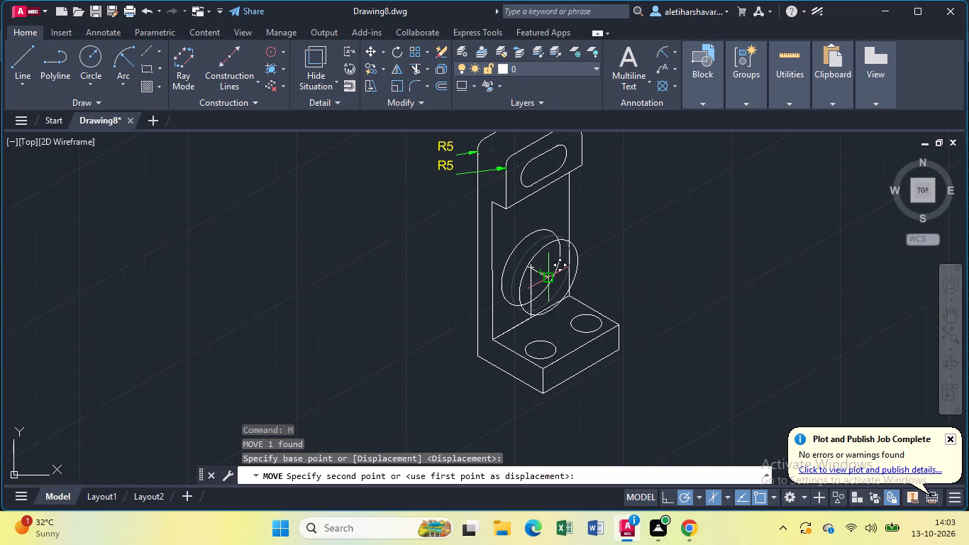
pyautogui.click(551, 278)
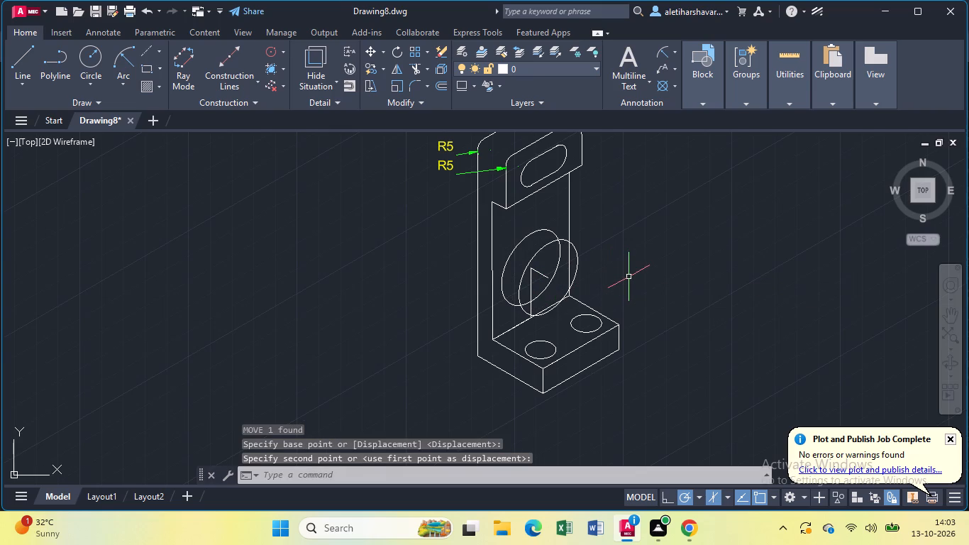
# Join the rims of the two large isocircles with two edge lines, one at the upper side and one at the lower side.
pyautogui.press('l')
pyautogui.press('Return')
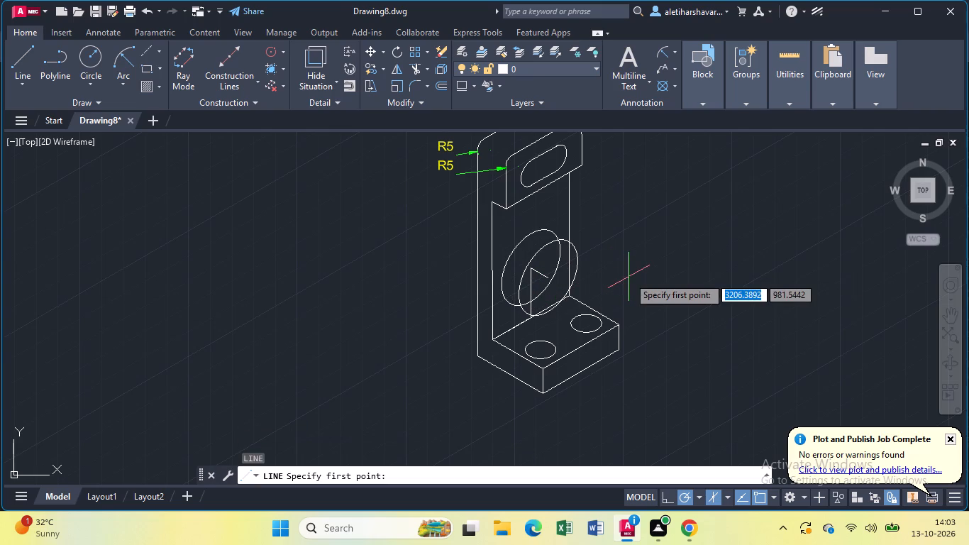
pyautogui.click(549, 231)
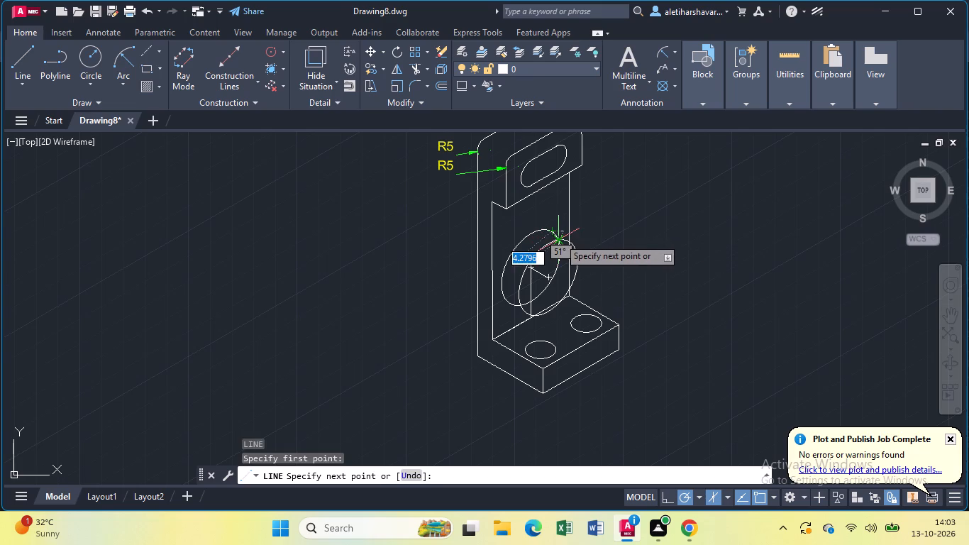
pyautogui.click(572, 244)
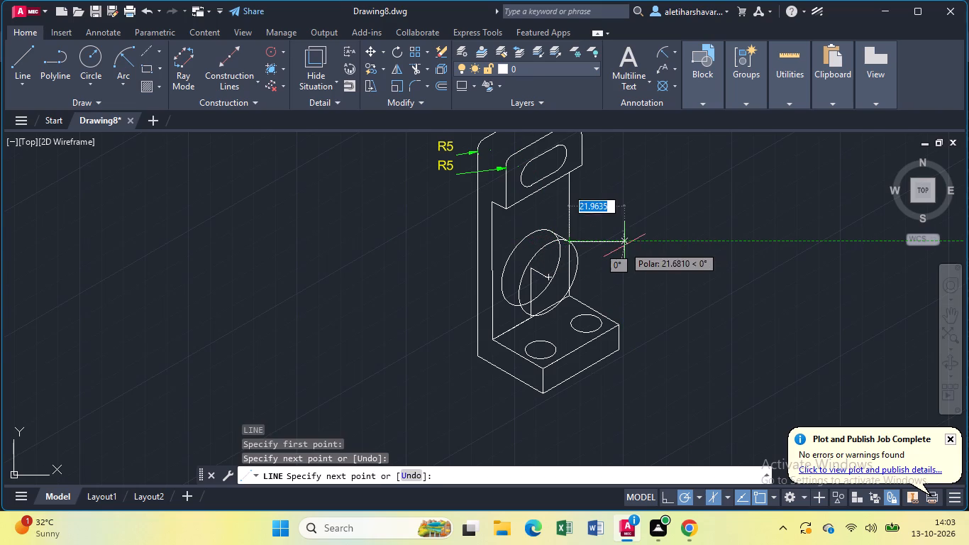
pyautogui.press('Escape')
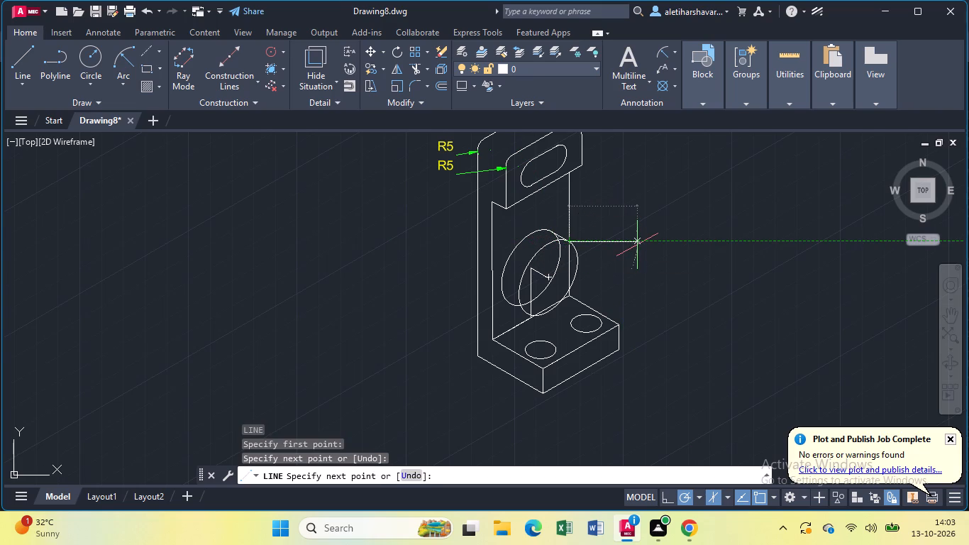
pyautogui.press('l')
pyautogui.press('Return')
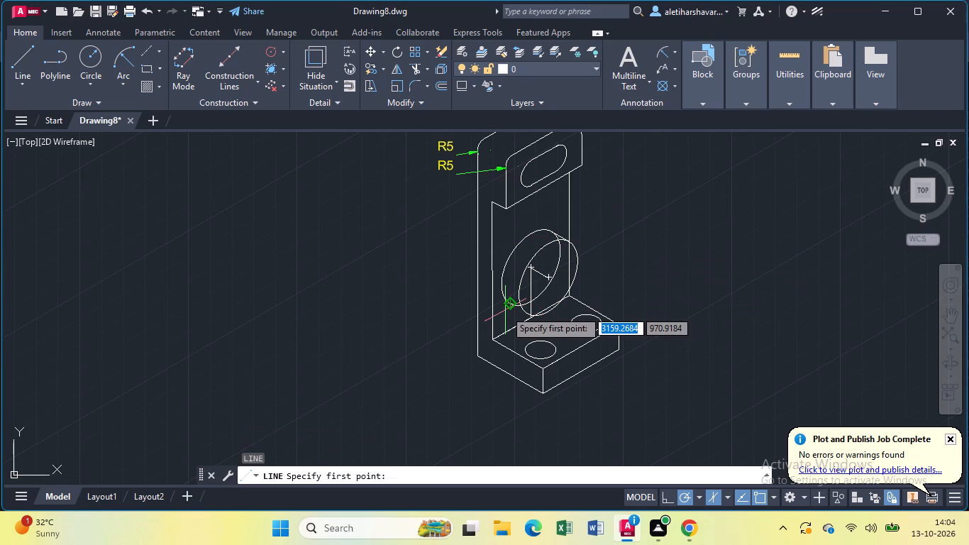
pyautogui.click(506, 303)
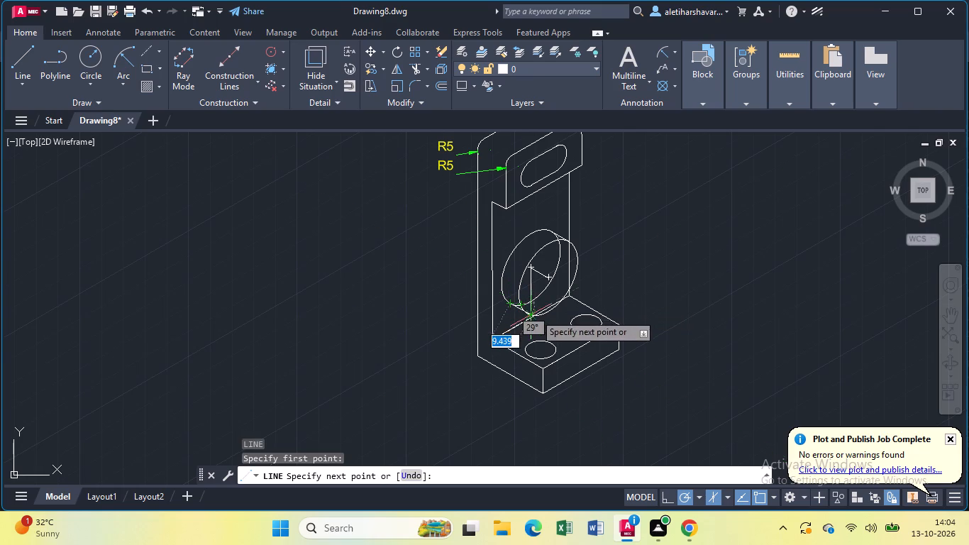
pyautogui.click(536, 316)
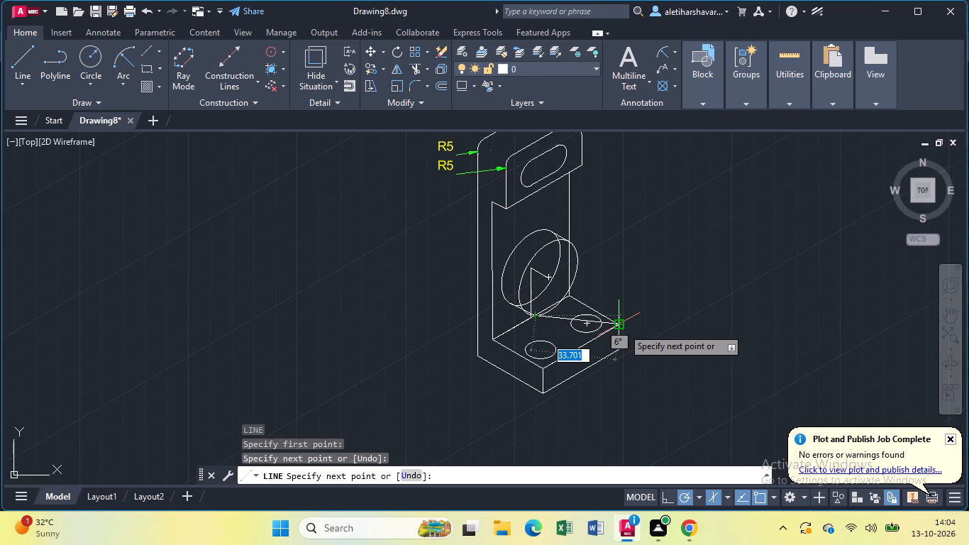
pyautogui.press('Escape')
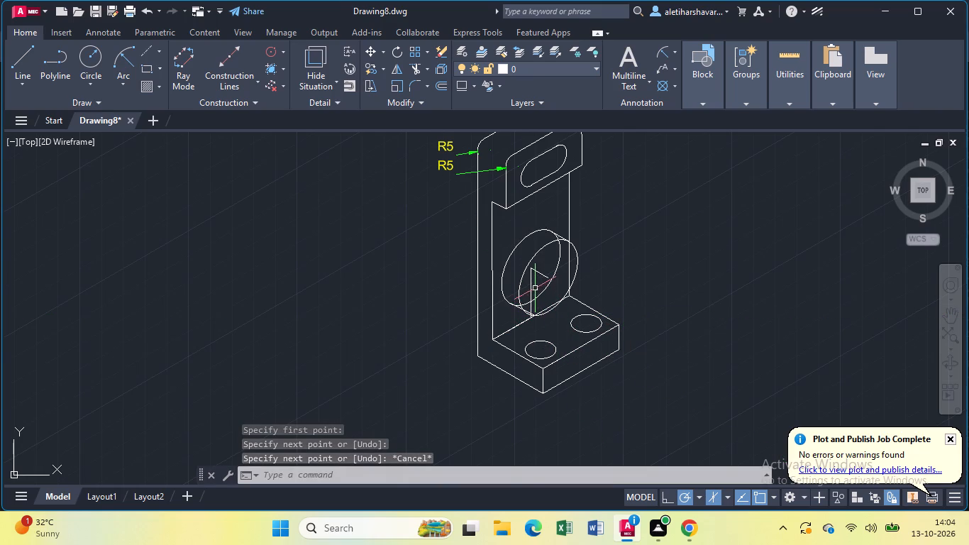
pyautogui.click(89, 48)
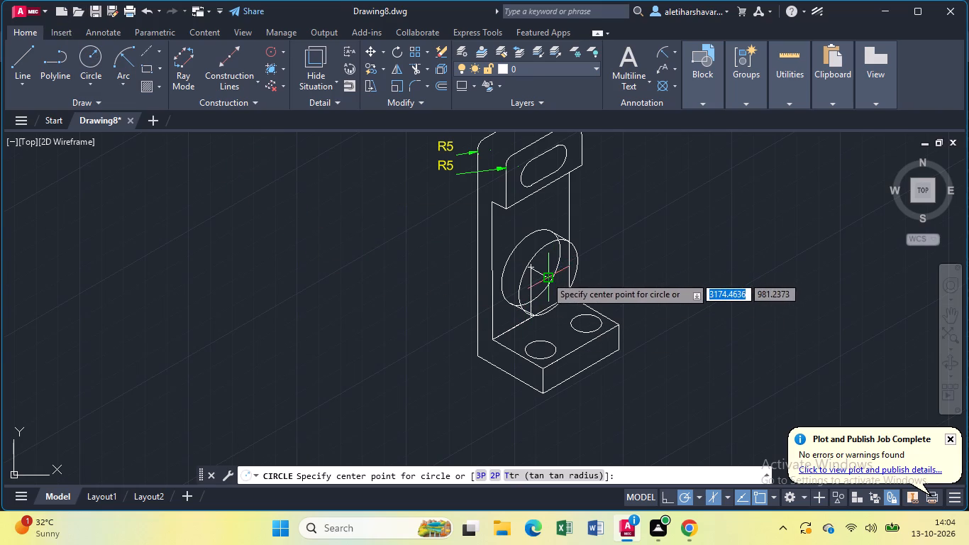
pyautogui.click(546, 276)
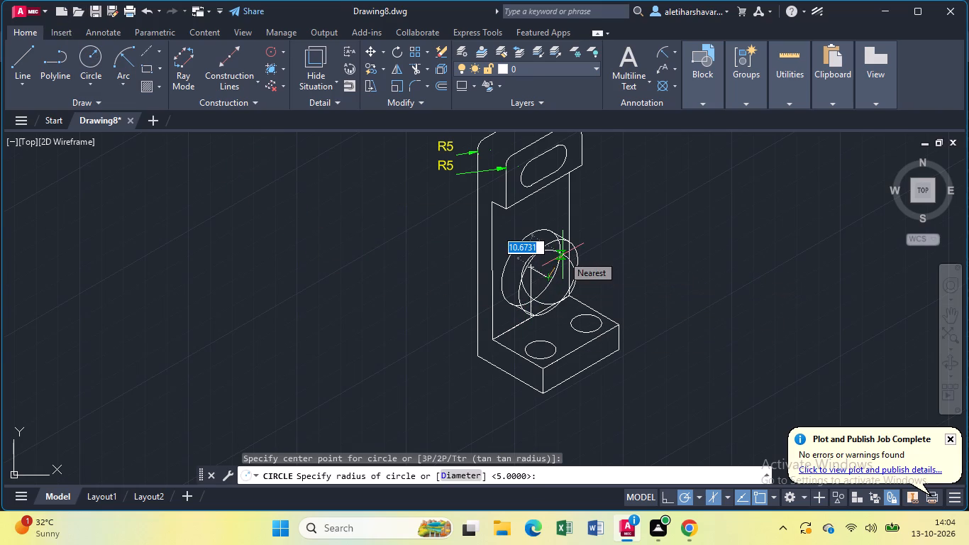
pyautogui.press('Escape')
# Draw an isocircle of radius 8 centred on the front large isocircle.
pyautogui.write('ell')
pyautogui.click(623, 287)
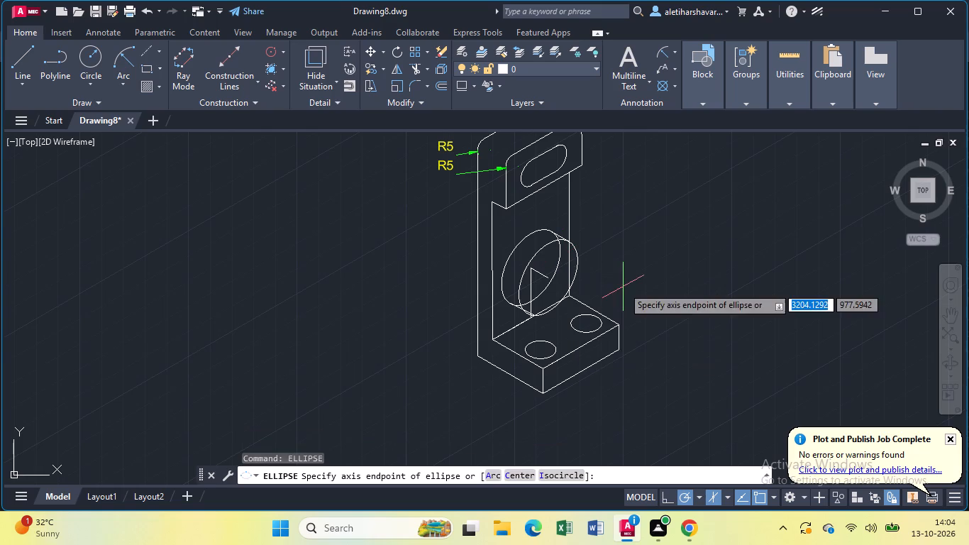
pyautogui.click(575, 480)
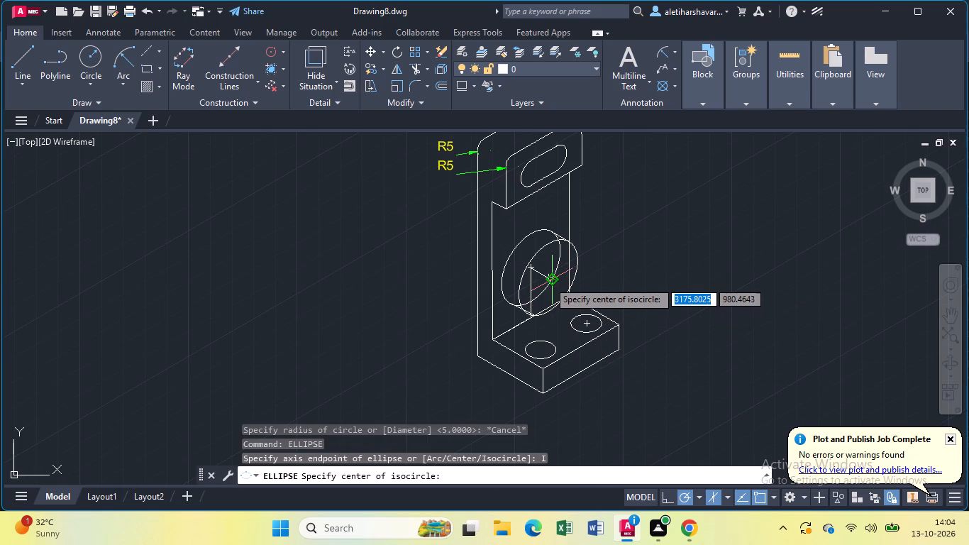
pyautogui.click(546, 280)
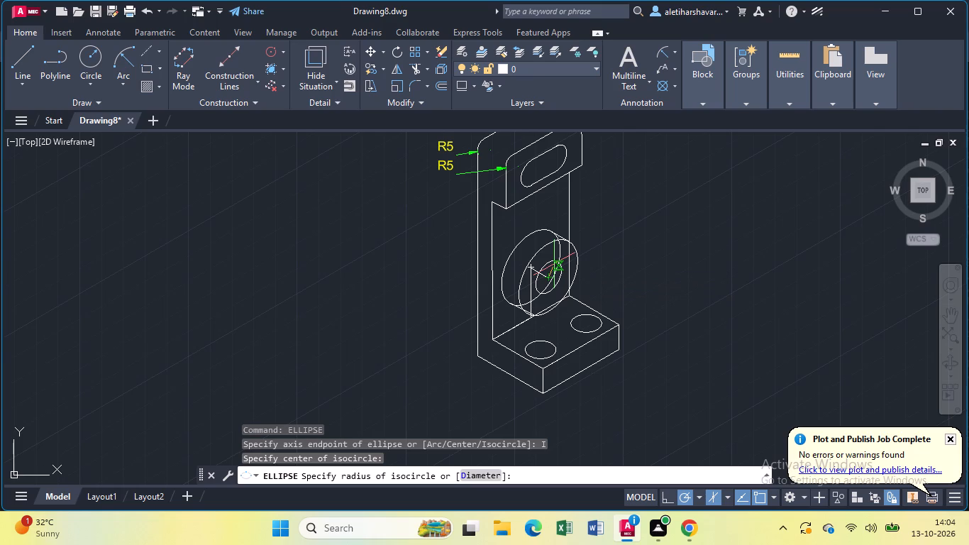
pyautogui.press('8')
pyautogui.press('Return')
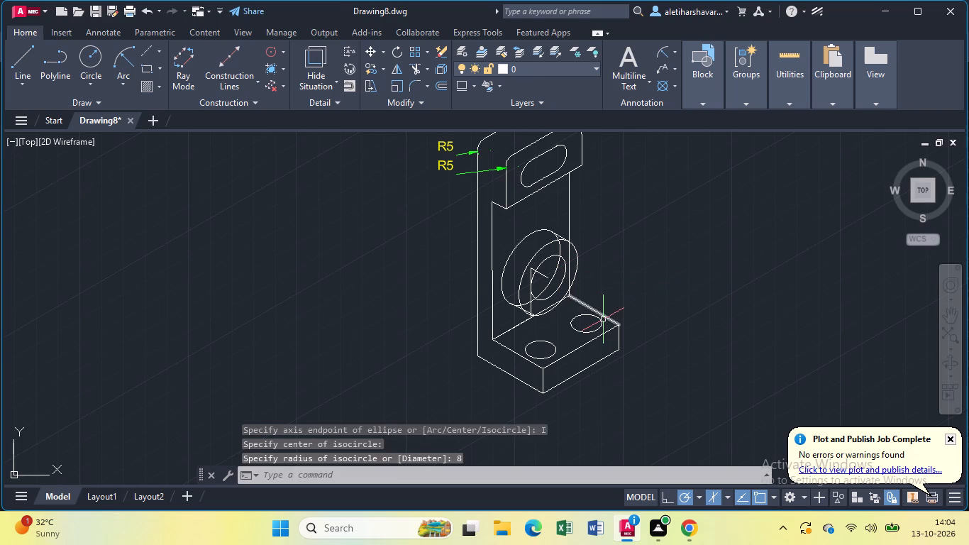
pyautogui.press('Escape')
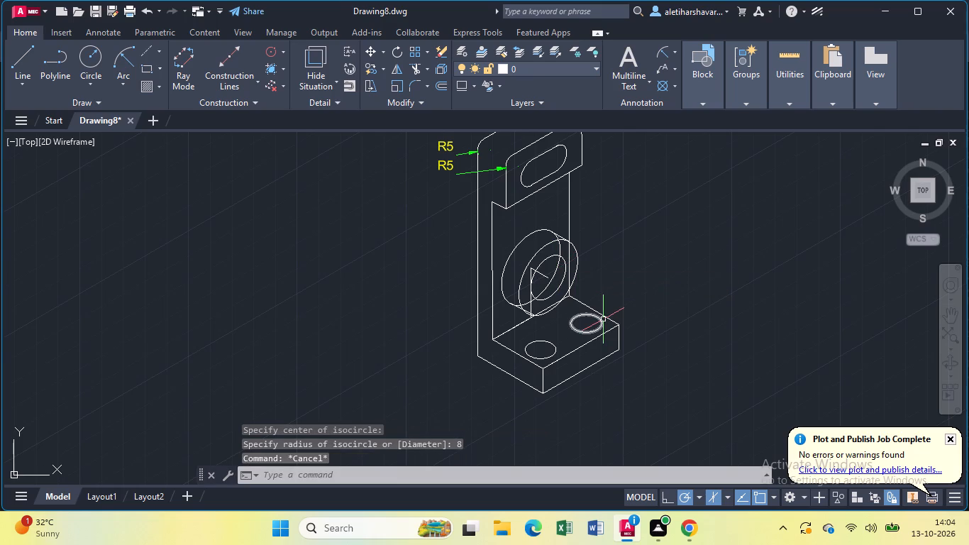
# Trim the short helper line and the rear isocircle's hidden arcs lying inside the front isocircle of the boss.
pyautogui.write('tr')
pyautogui.press('Return')
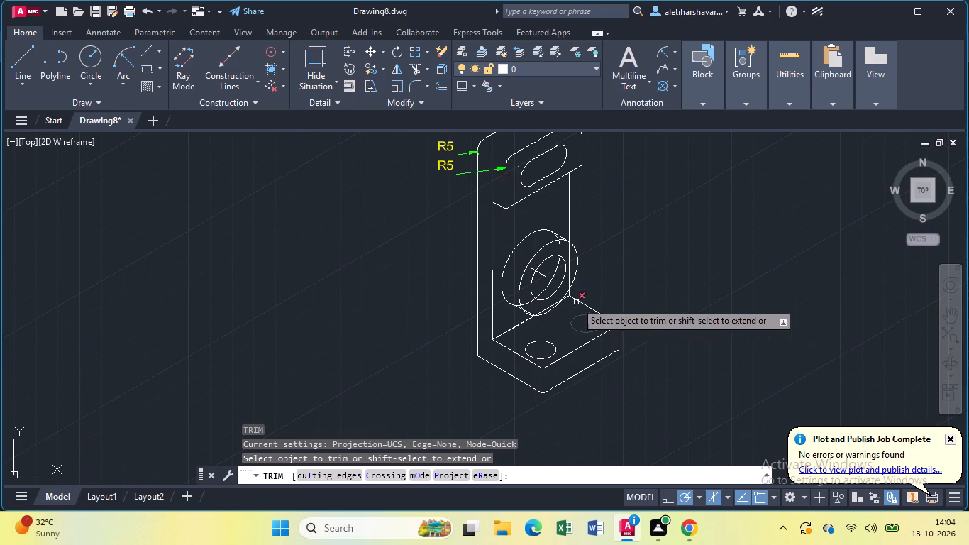
pyautogui.click(548, 280)
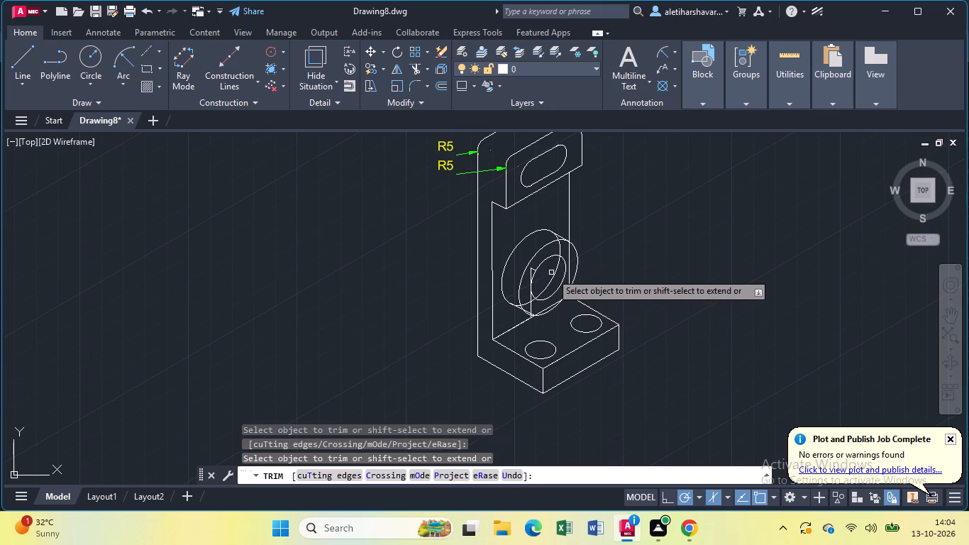
pyautogui.click(557, 269)
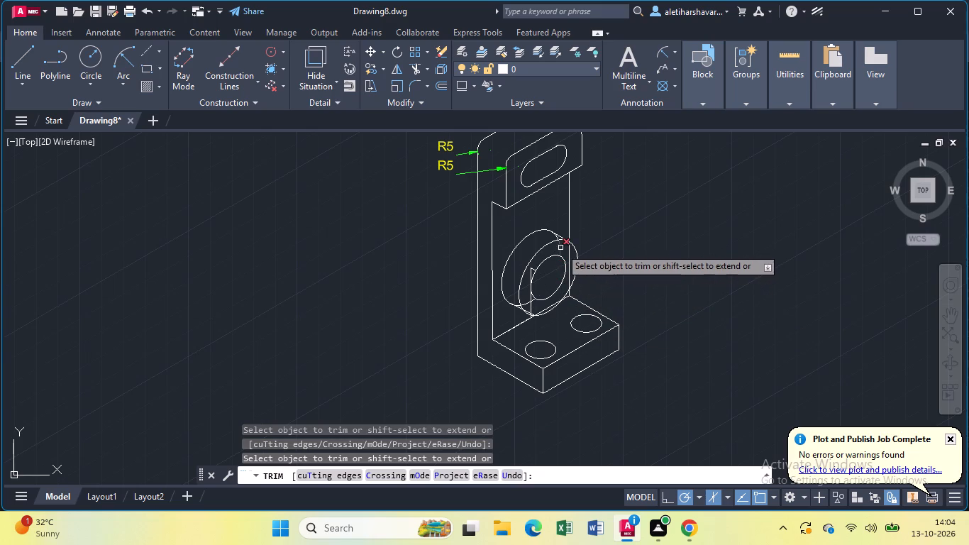
pyautogui.click(560, 248)
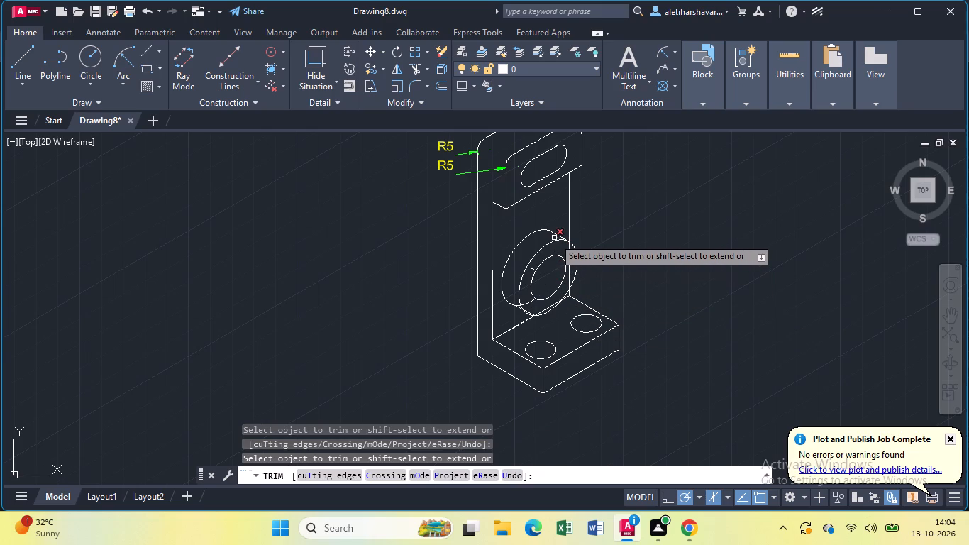
pyautogui.click(554, 238)
pyautogui.click(528, 304)
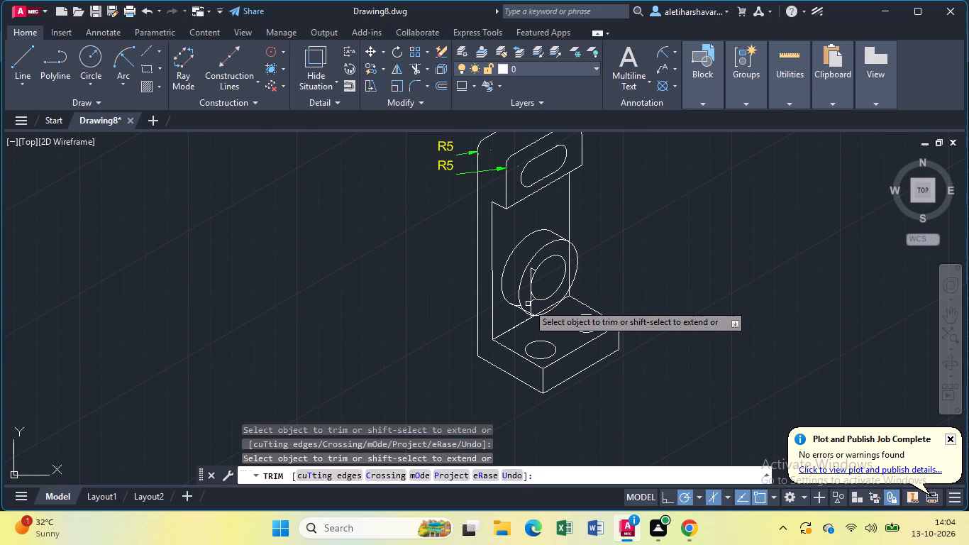
# Trim away the vertical helper line running from the boss's centre down to the base edge.
pyautogui.click(532, 304)
pyautogui.click(531, 299)
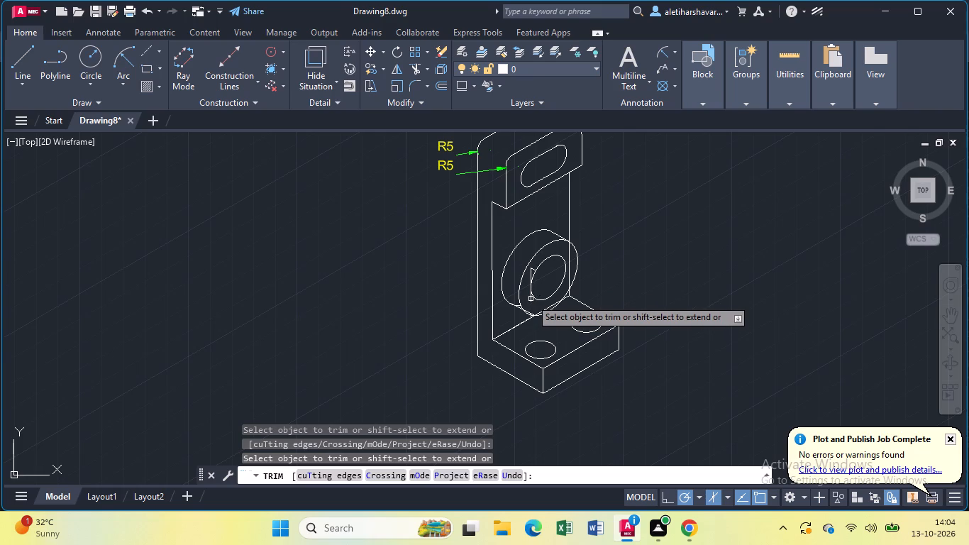
pyautogui.click(531, 269)
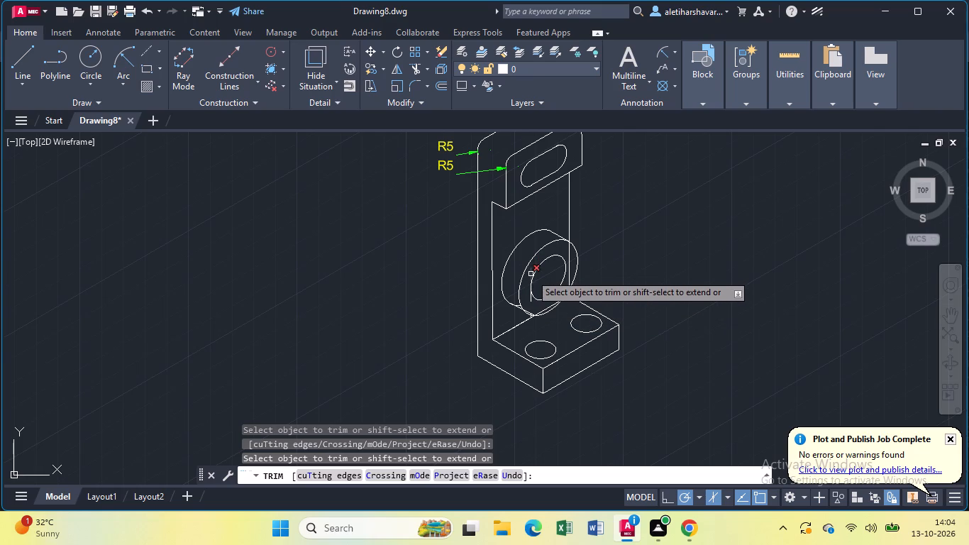
pyautogui.click(531, 274)
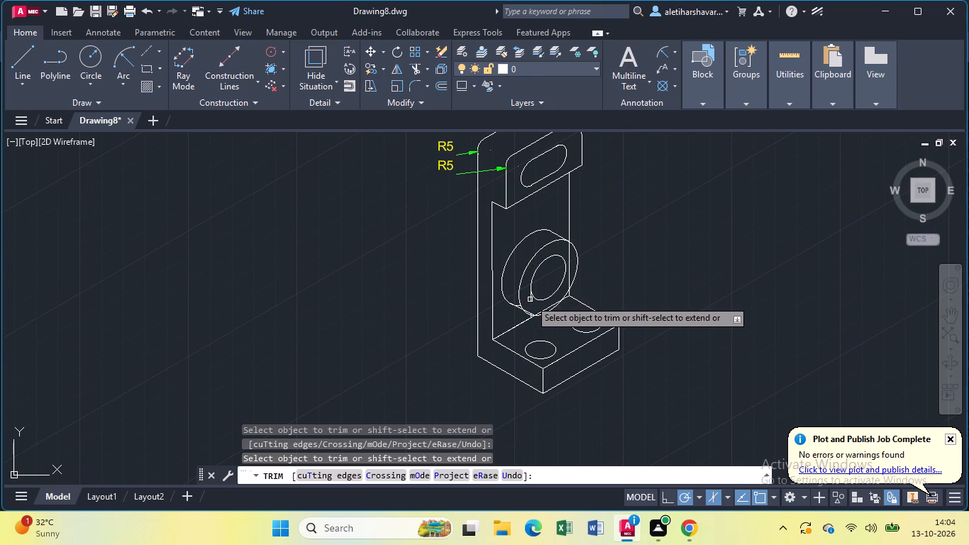
pyautogui.click(530, 299)
# Trim the boss's lower edge line where it runs past the rim of the front isocircle.
pyautogui.scroll(1, 509, 305)
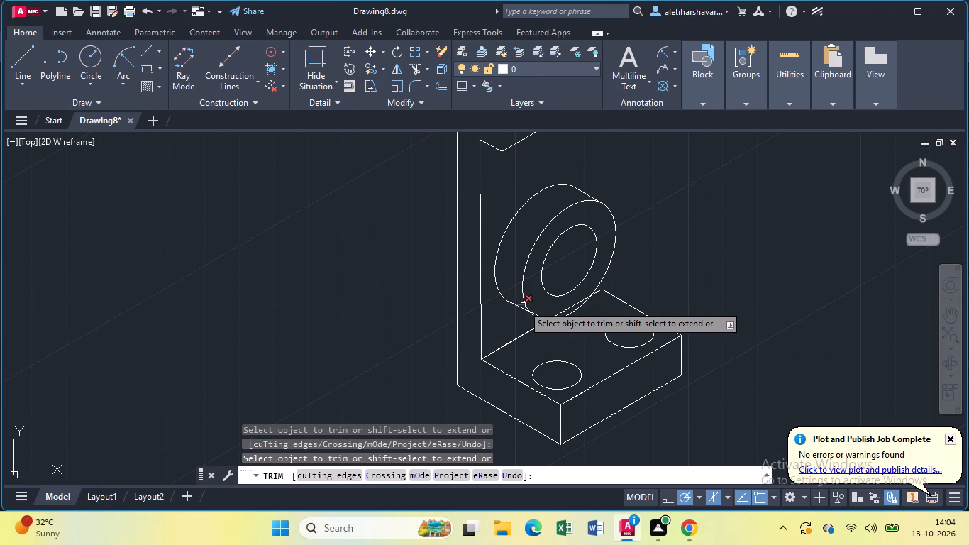
pyautogui.click(523, 305)
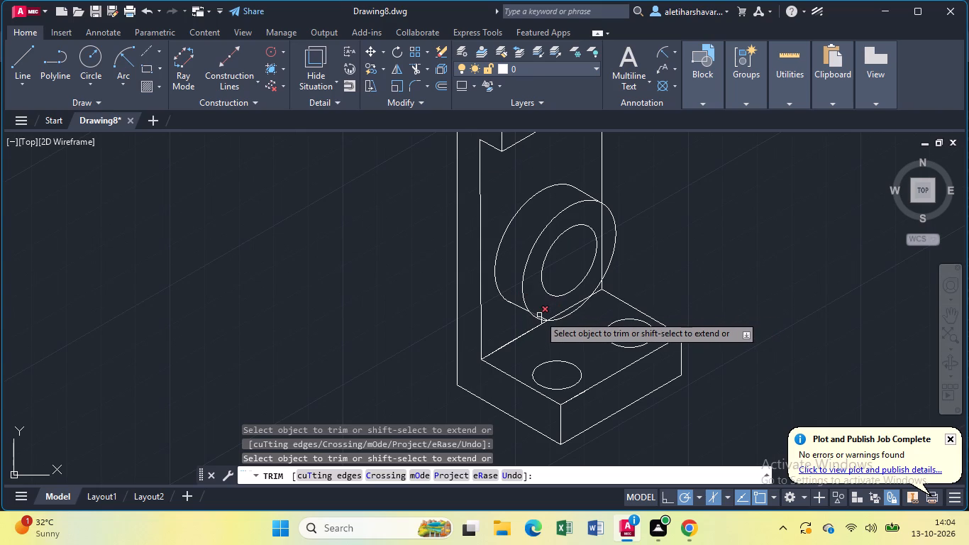
pyautogui.click(539, 315)
pyautogui.click(542, 316)
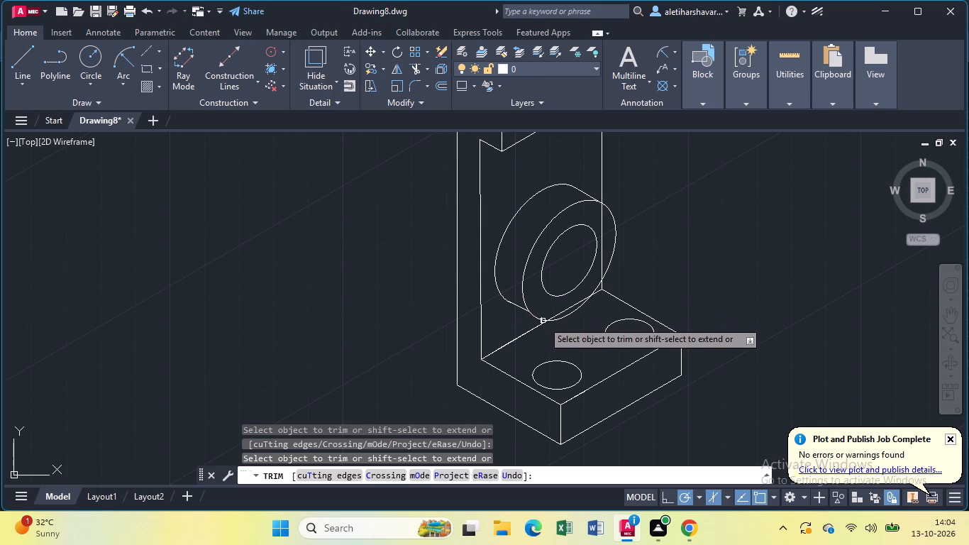
pyautogui.scroll(2, 538, 324)
pyautogui.click(541, 320)
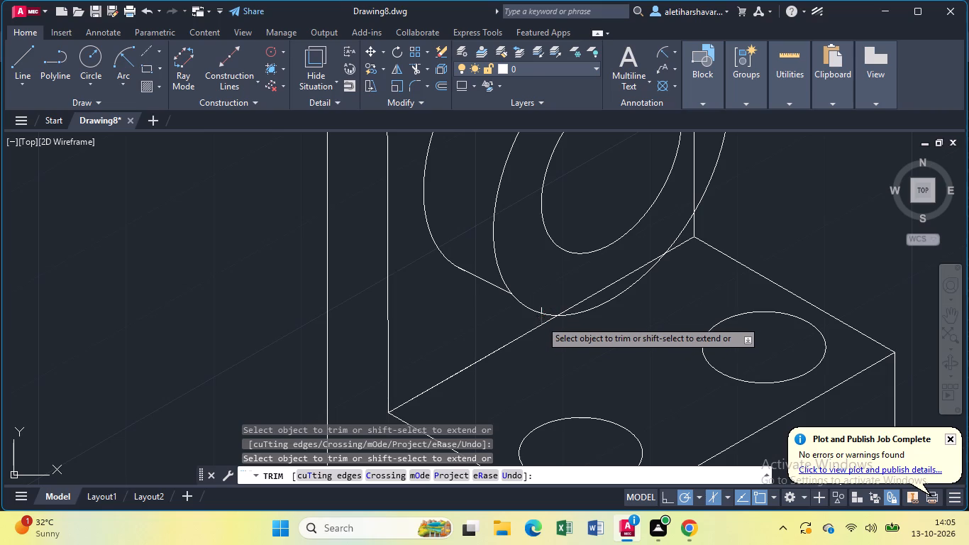
pyautogui.click(541, 307)
pyautogui.scroll(-1, 540, 308)
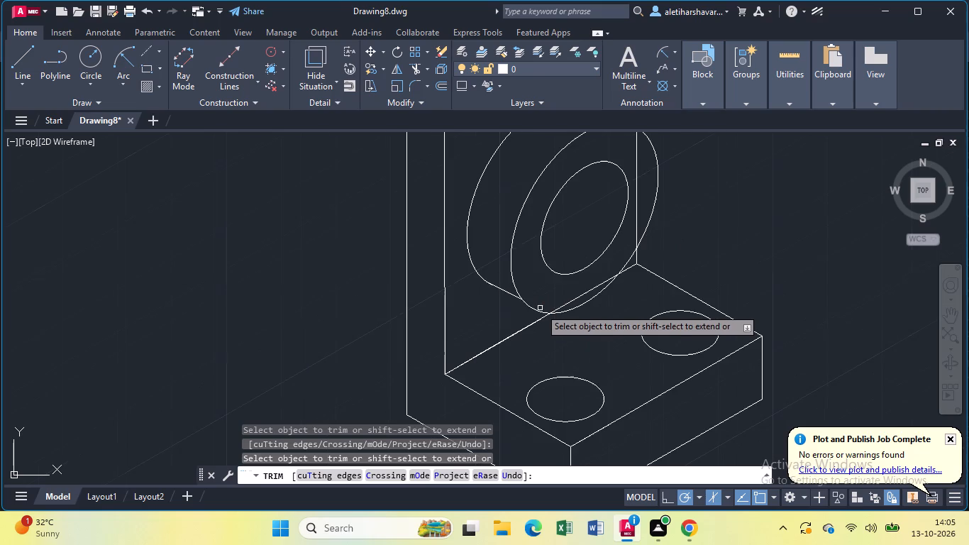
pyautogui.scroll(-1, 540, 308)
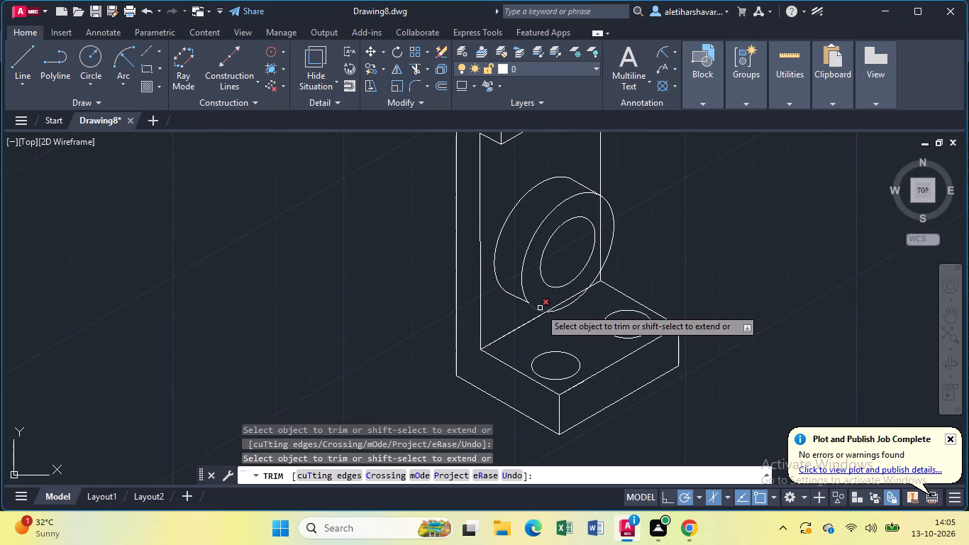
pyautogui.press('l')
pyautogui.press('Return')
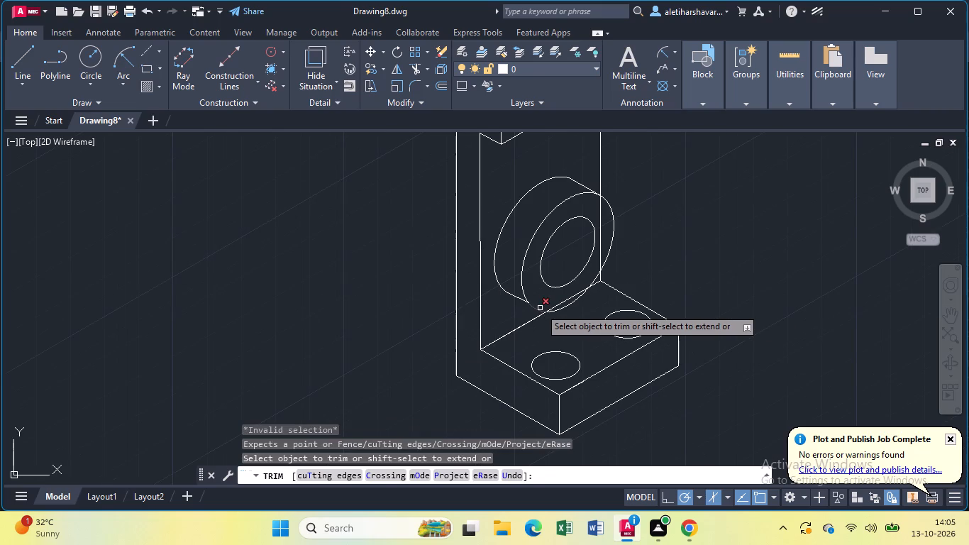
pyautogui.press('Escape')
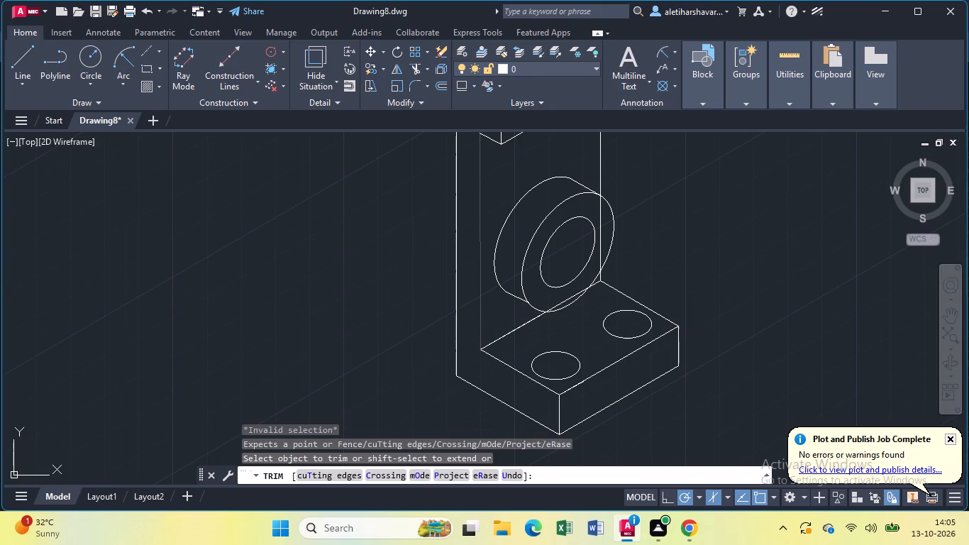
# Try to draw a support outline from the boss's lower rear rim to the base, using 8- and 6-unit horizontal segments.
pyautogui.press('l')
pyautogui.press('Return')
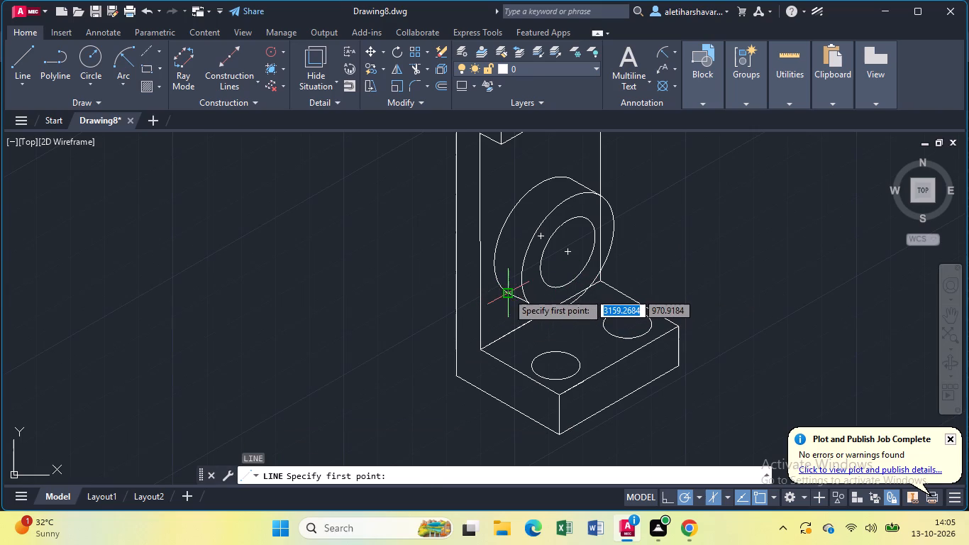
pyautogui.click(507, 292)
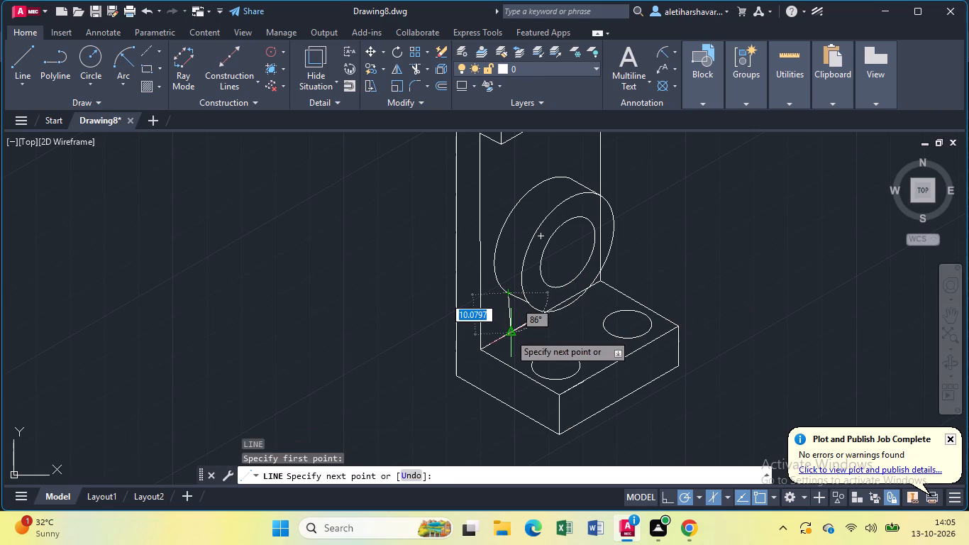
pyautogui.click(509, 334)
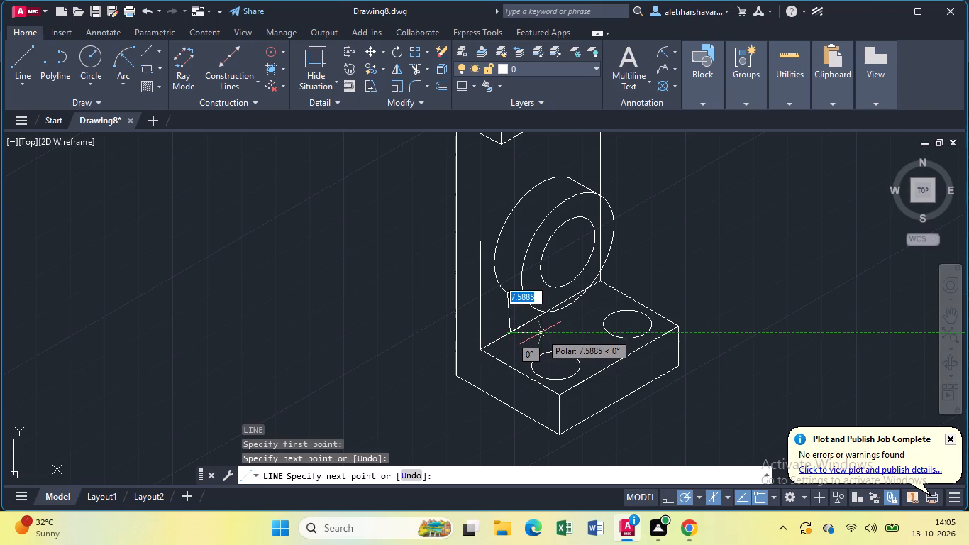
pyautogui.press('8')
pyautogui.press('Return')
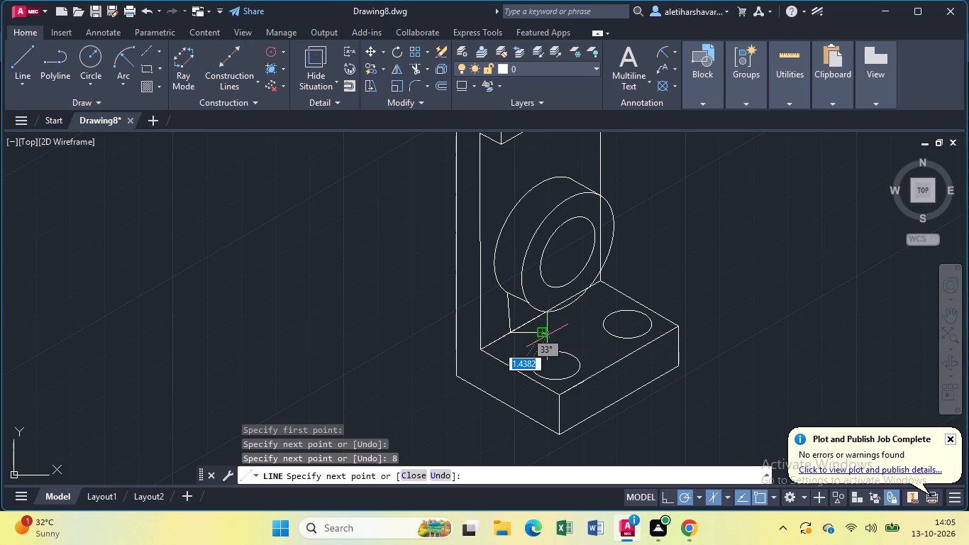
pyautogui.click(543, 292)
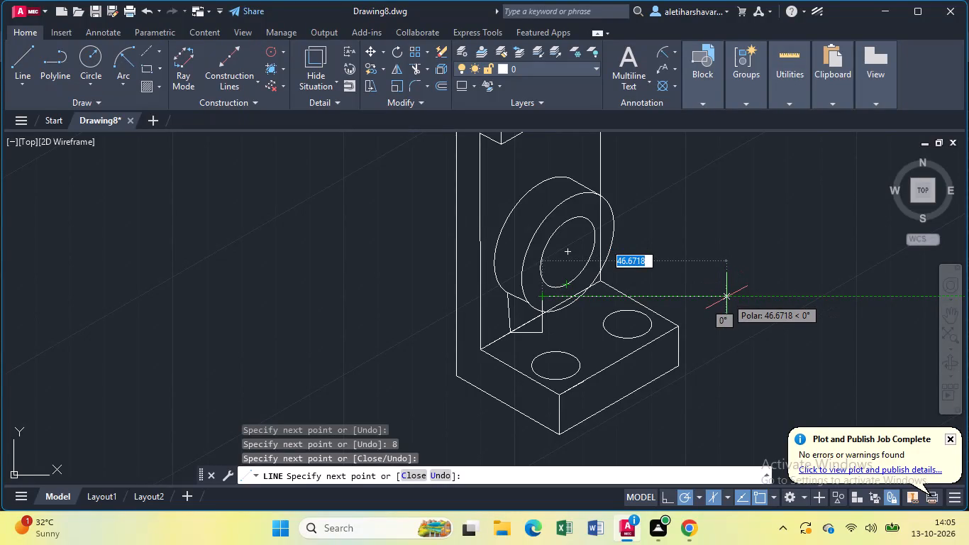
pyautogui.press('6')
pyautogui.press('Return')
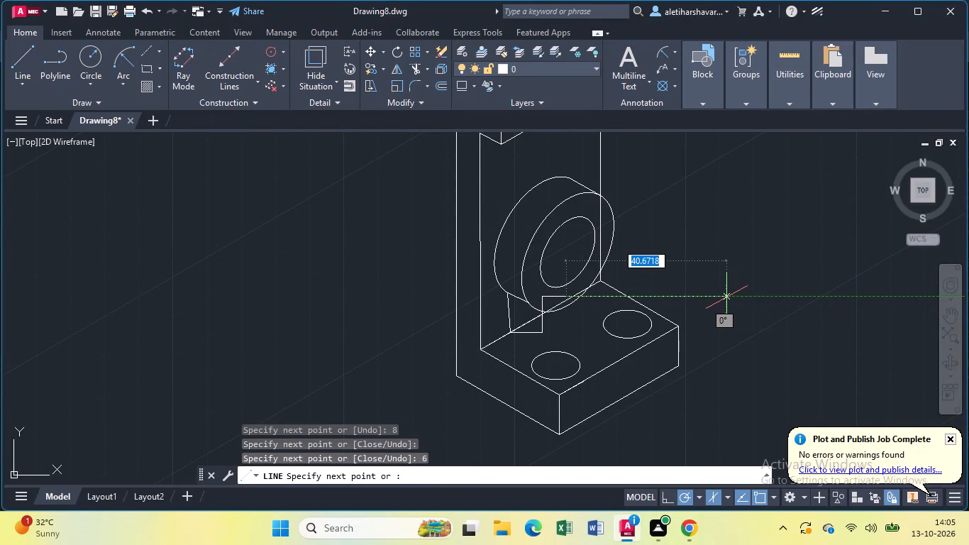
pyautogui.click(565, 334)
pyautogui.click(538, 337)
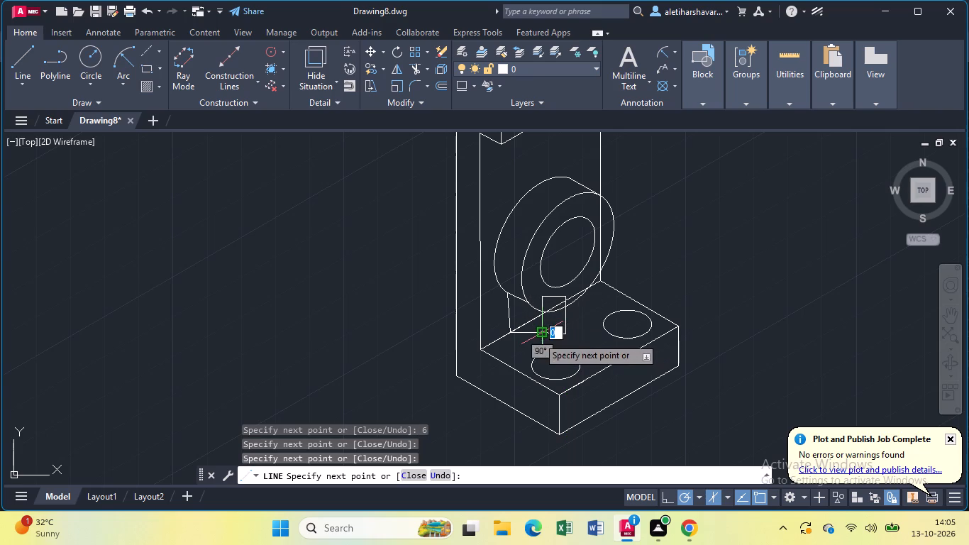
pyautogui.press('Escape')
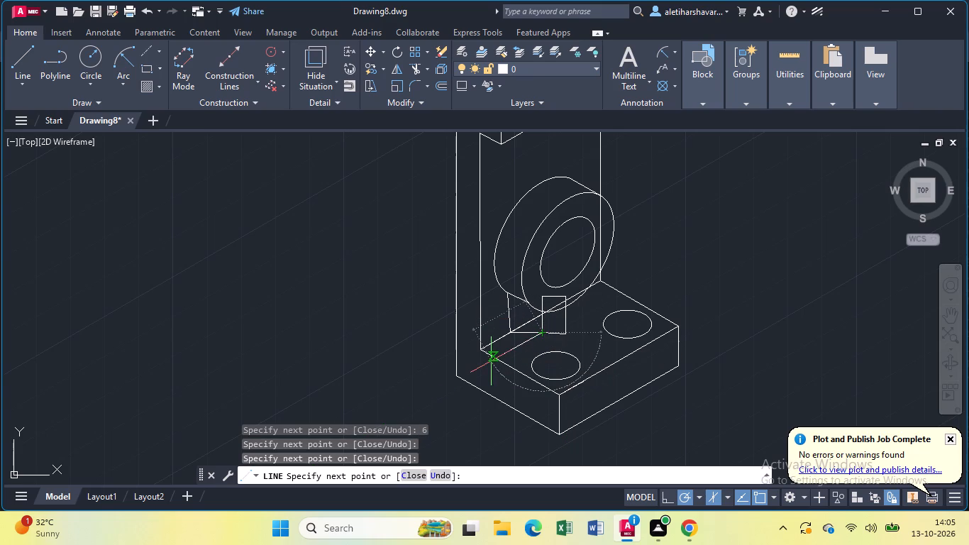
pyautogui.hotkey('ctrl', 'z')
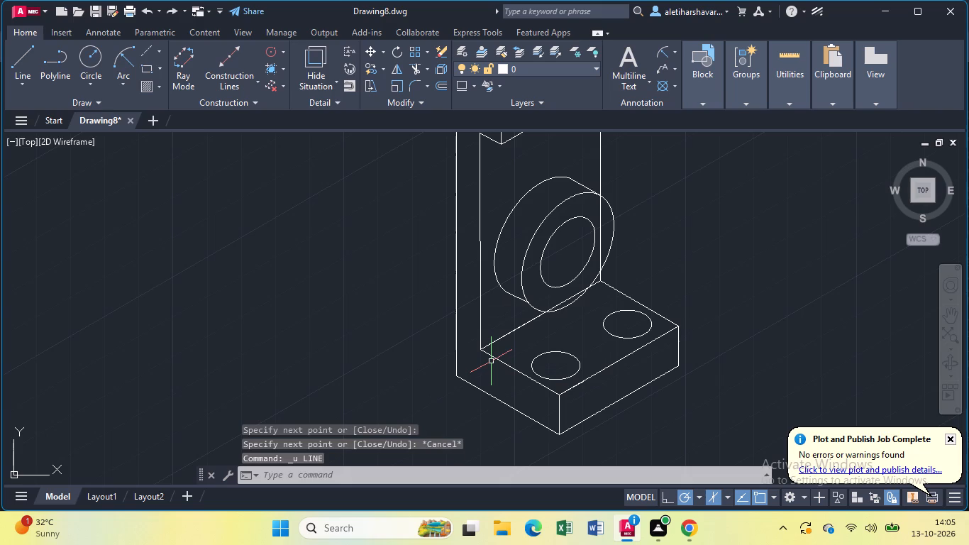
# Draw a vertical helper line about 21.5 units long from the boss hole's centre down onto the base's top face.
pyautogui.press('l')
pyautogui.press('Return')
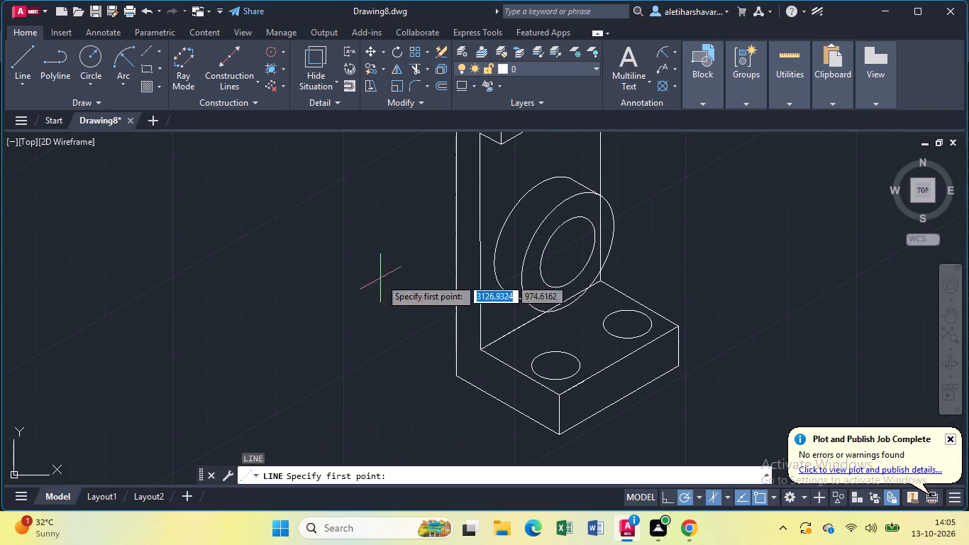
pyautogui.click(571, 249)
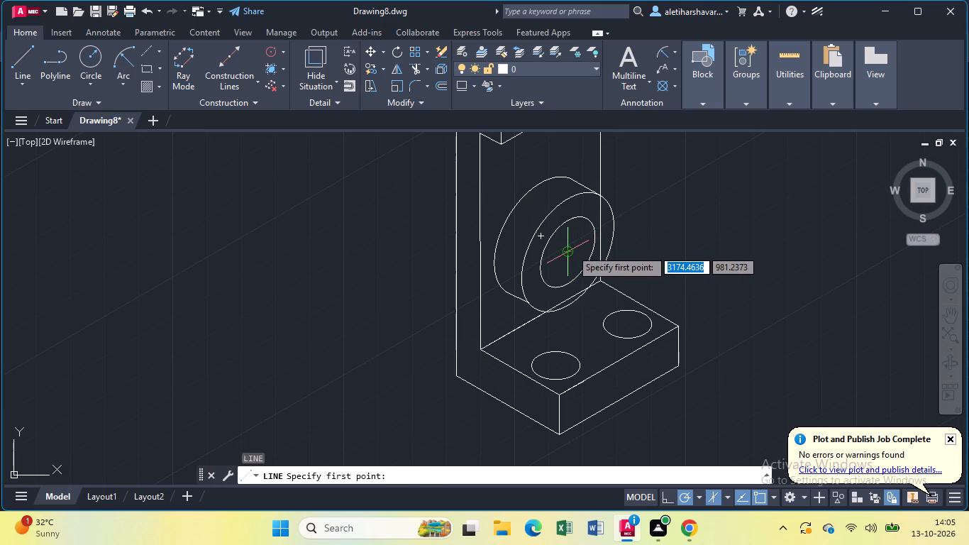
pyautogui.click(570, 337)
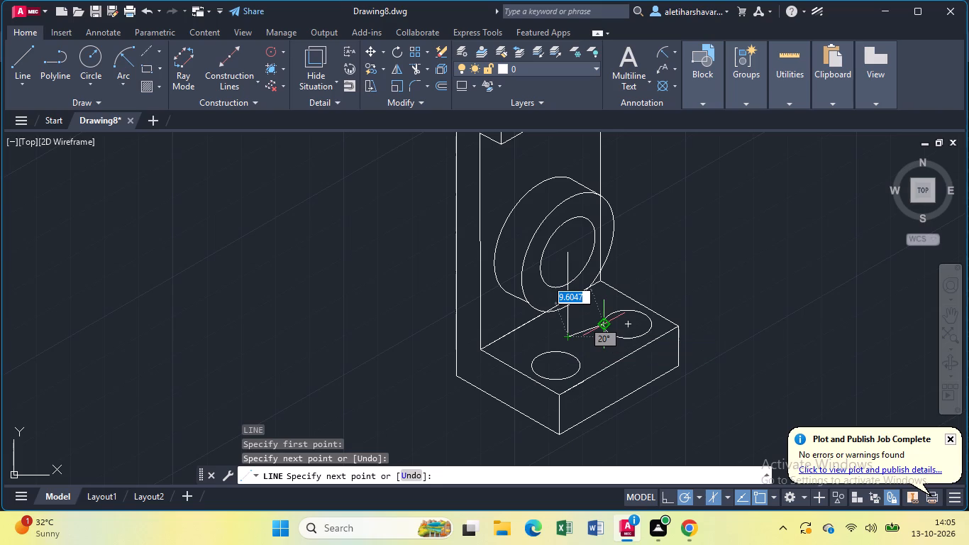
pyautogui.press('Escape')
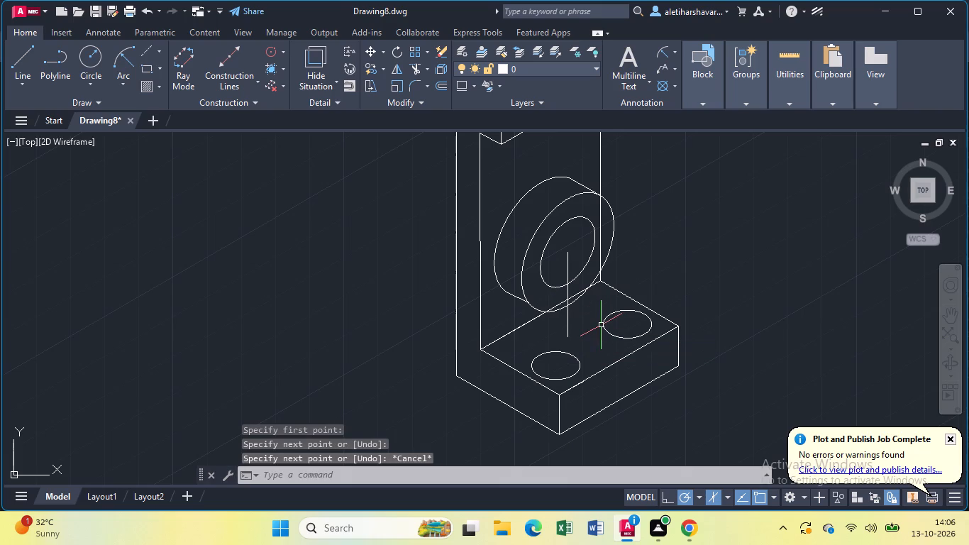
# Draw the support's front outline from the helper line with 3- and 6-unit top segments, a vertical edge to the base and a 30° bottom edge.
pyautogui.press('l')
pyautogui.press('Return')
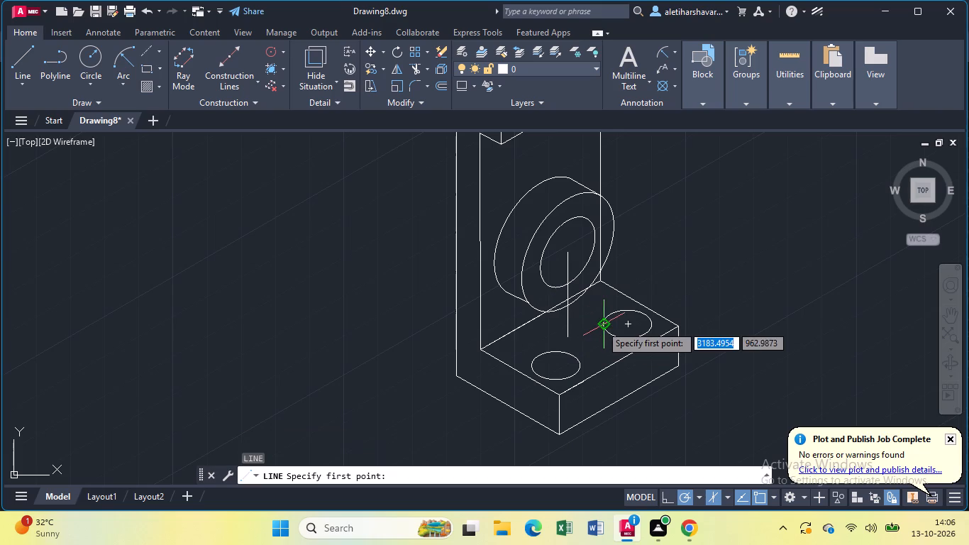
pyautogui.click(570, 300)
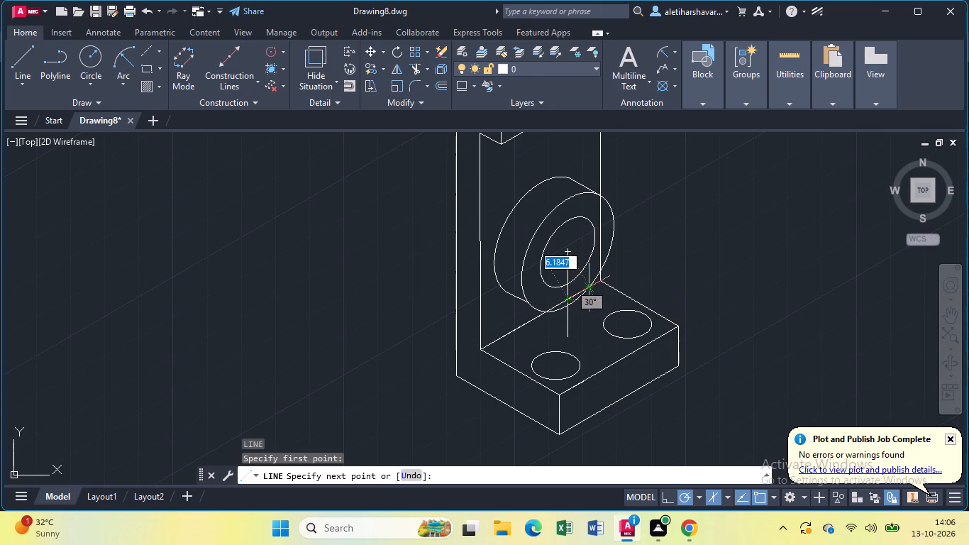
pyautogui.press('3')
pyautogui.press('Return')
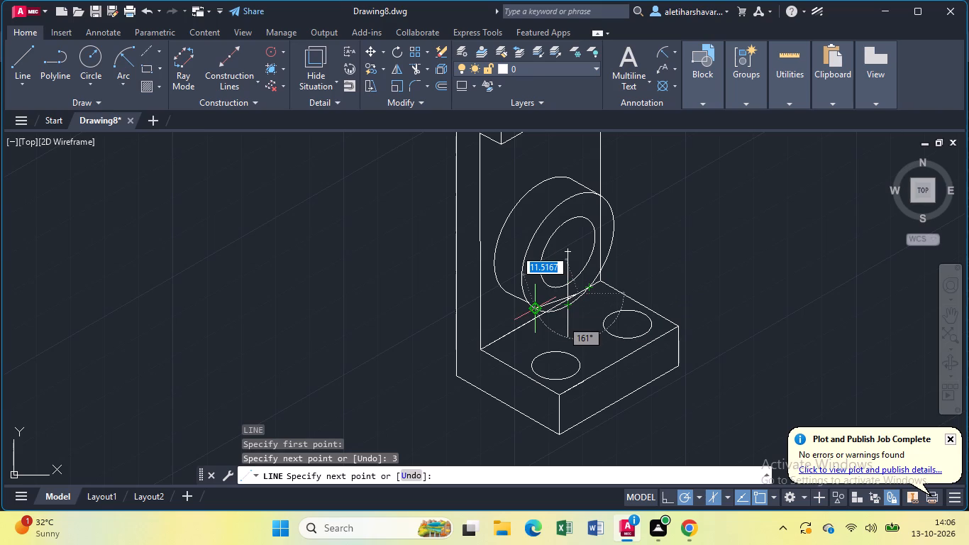
pyautogui.press('6')
pyautogui.press('Return')
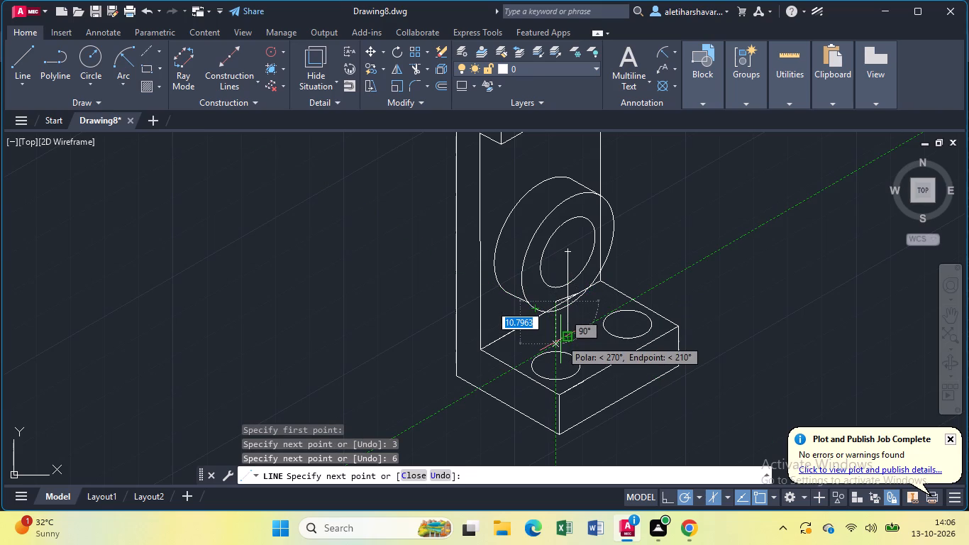
pyautogui.doubleClick(560, 339)
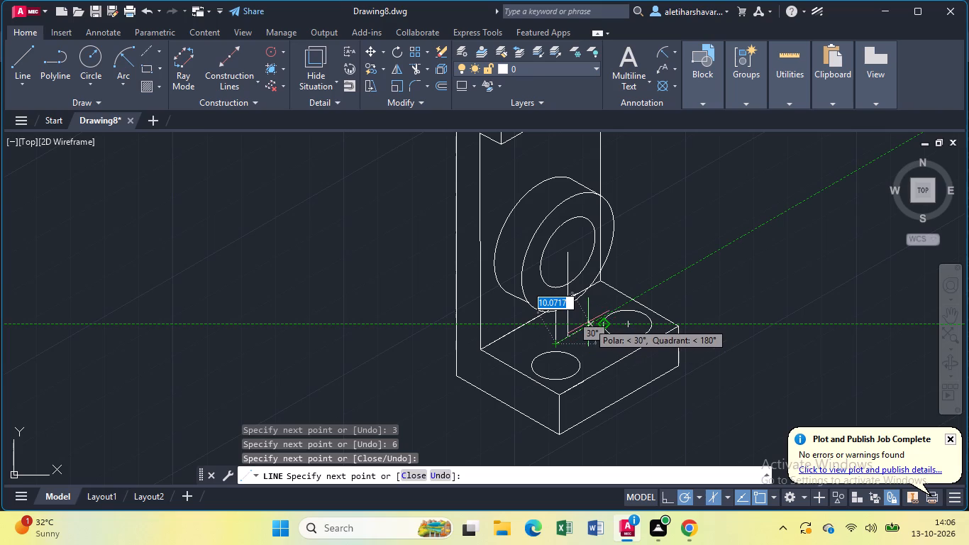
pyautogui.click(588, 322)
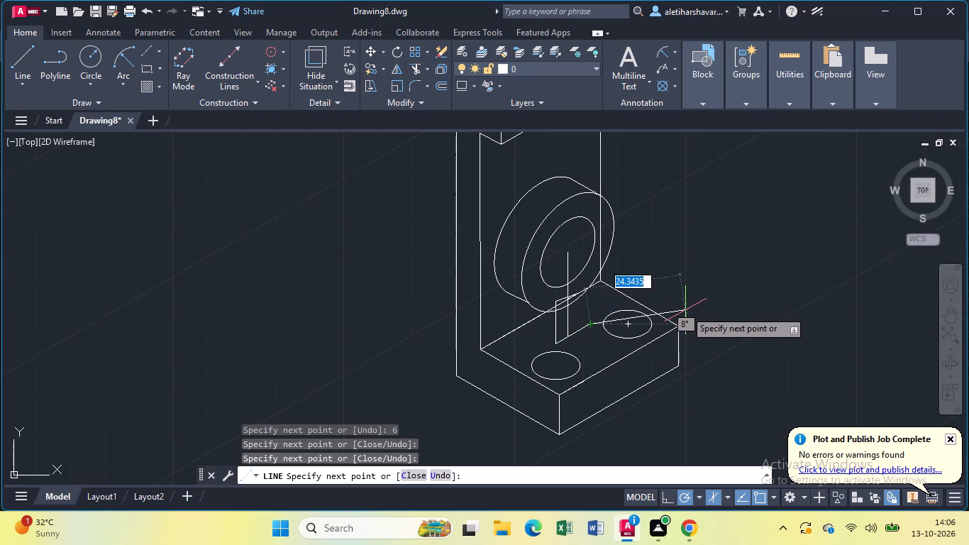
pyautogui.press('Escape')
# Draw the support's second vertical front edge from the end of the 3-unit segment down past the bottom edge.
pyautogui.press('l')
pyautogui.press('Return')
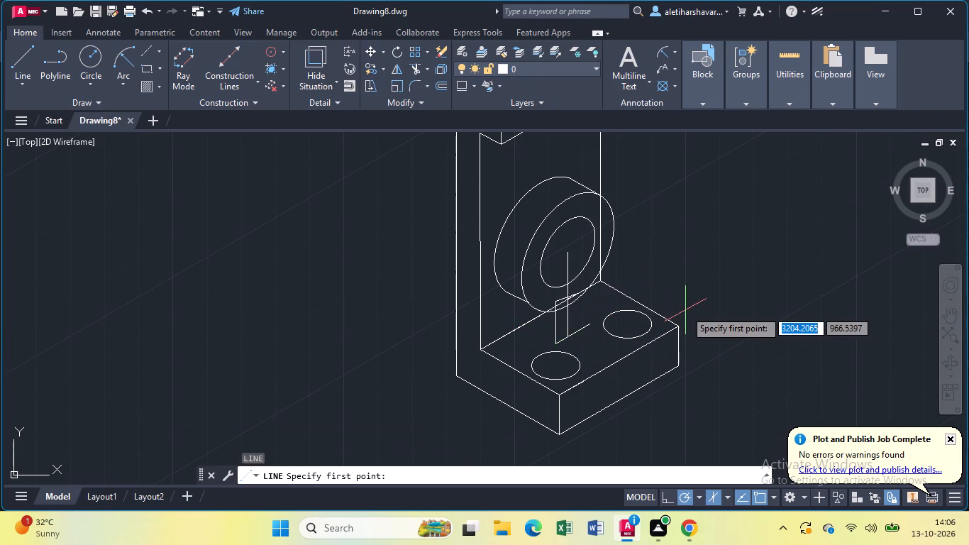
pyautogui.scroll(2, 577, 291)
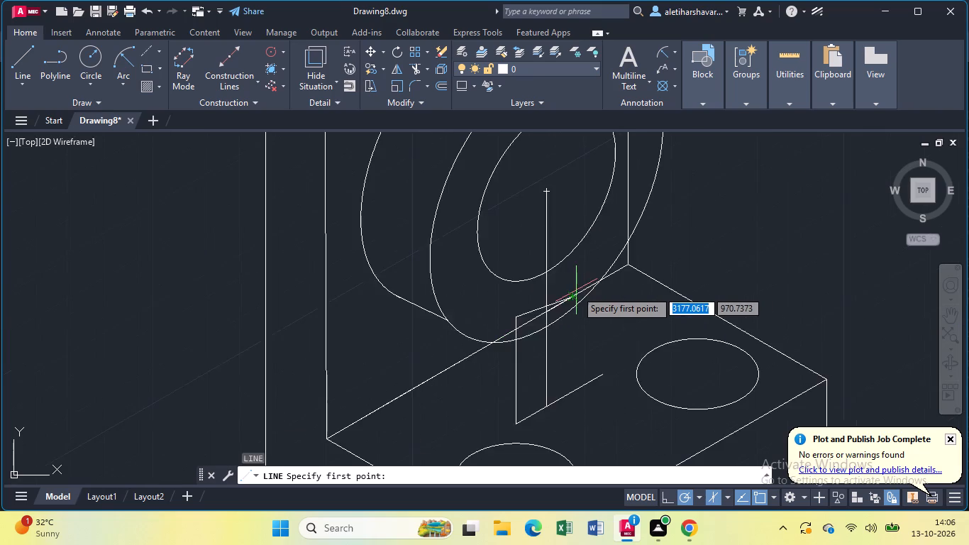
pyautogui.scroll(1, 576, 290)
pyautogui.click(572, 297)
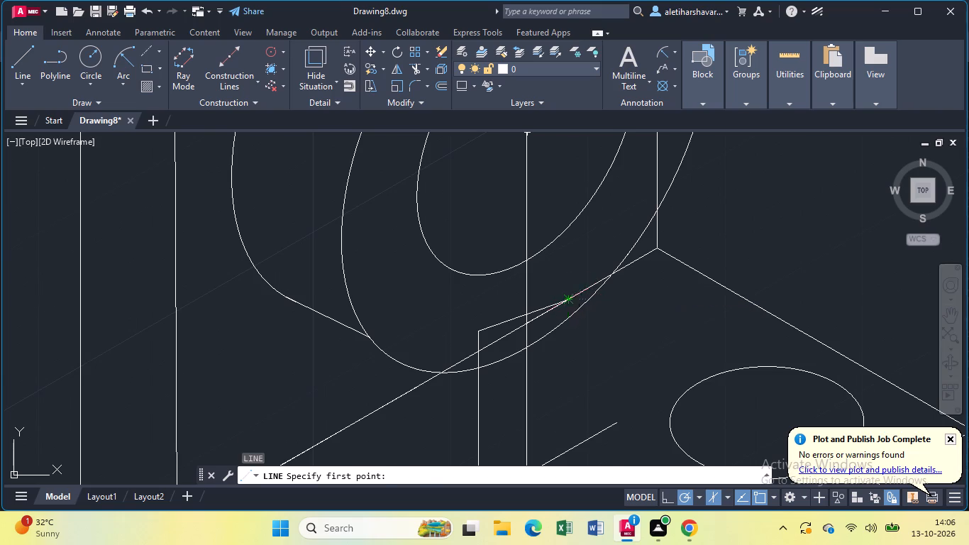
pyautogui.click(570, 463)
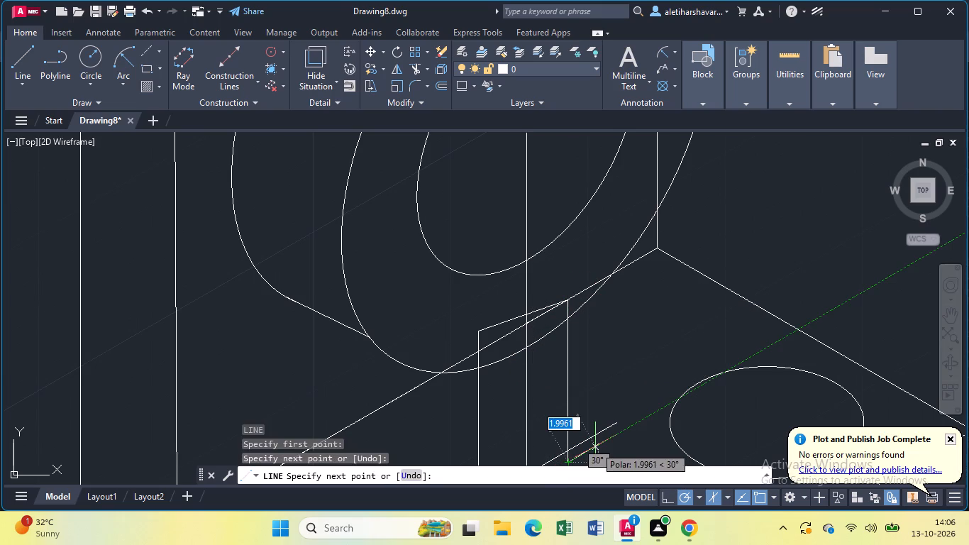
pyautogui.press('Escape')
pyautogui.scroll(-1, 582, 418)
pyautogui.rightClick(581, 415)
pyautogui.scroll(-2, 581, 415)
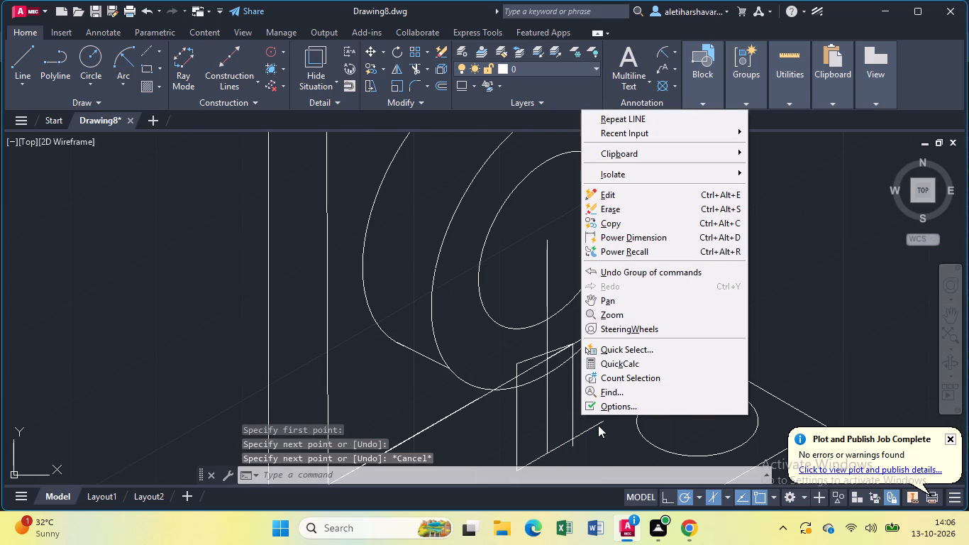
pyautogui.scroll(-3, 598, 443)
pyautogui.press('Escape')
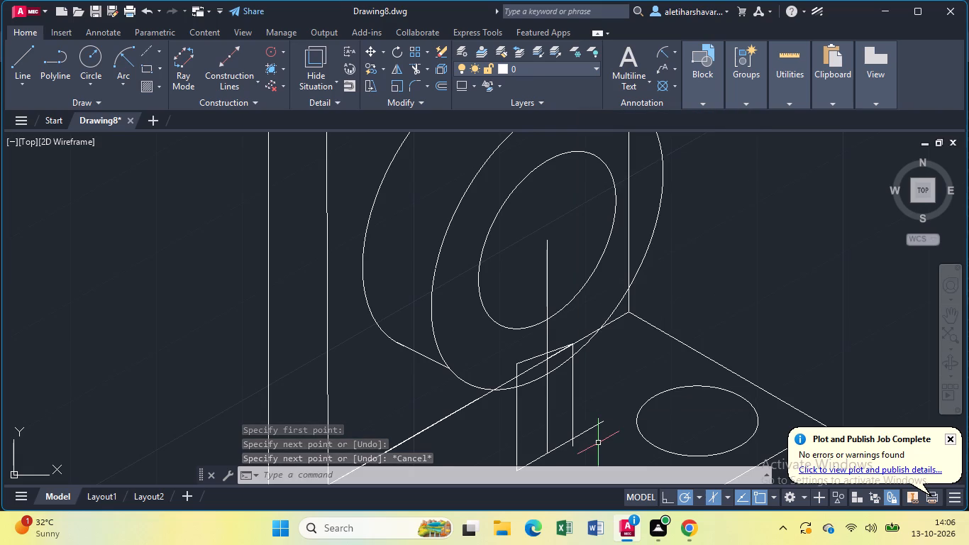
# Trim the support's top lines, the upper ends of its vertical edges and the base's rear edge where they overlap the boss's front circle.
pyautogui.scroll(-1, 598, 443)
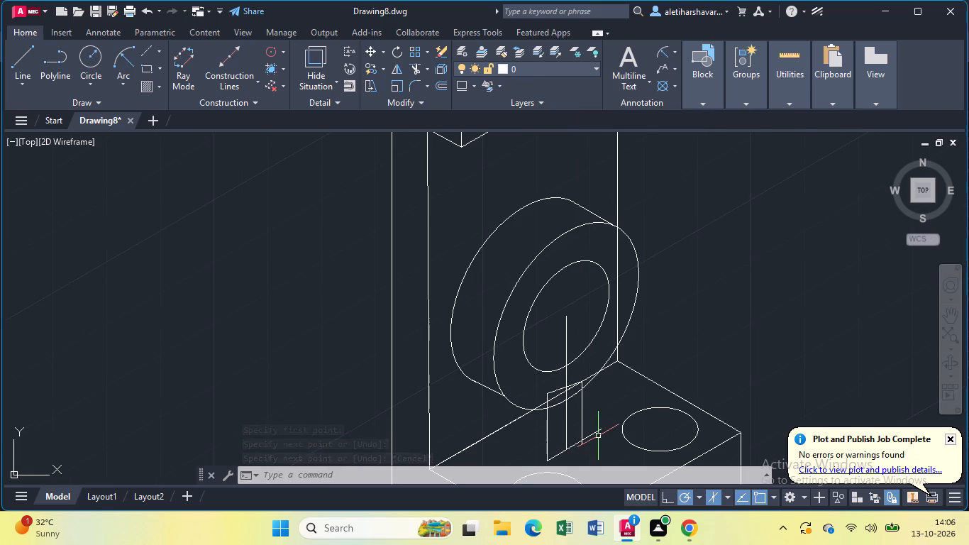
pyautogui.write('tr')
pyautogui.press('Return')
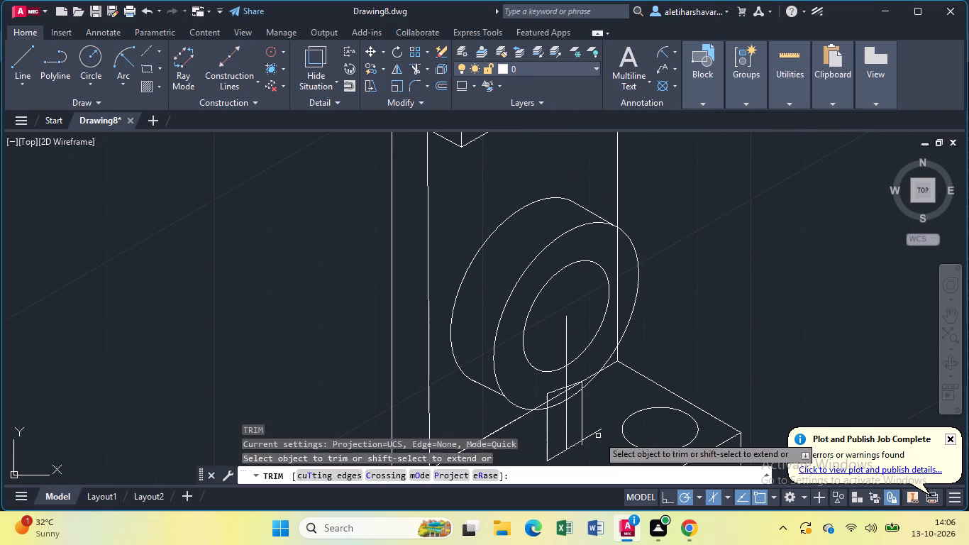
pyautogui.click(587, 378)
pyautogui.click(580, 382)
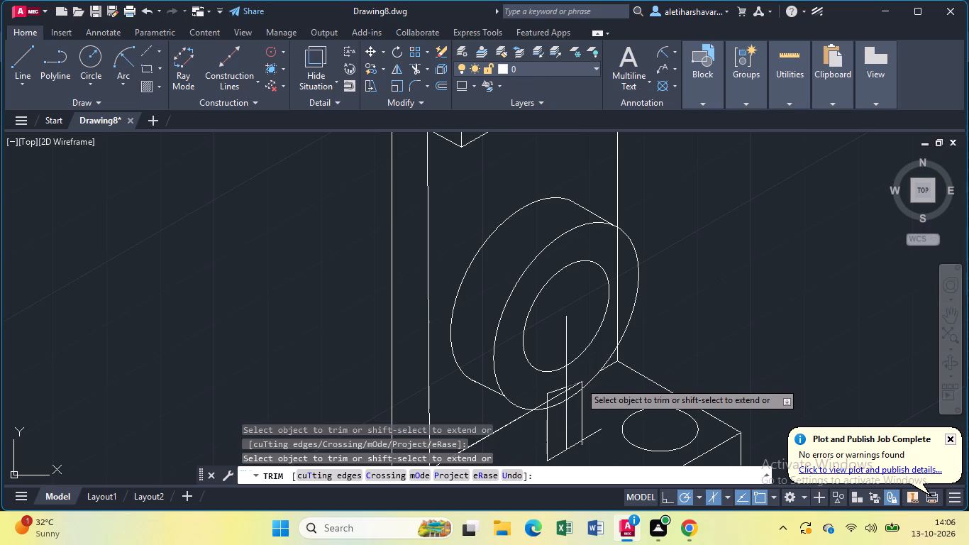
pyautogui.click(572, 388)
pyautogui.click(580, 385)
pyautogui.click(581, 382)
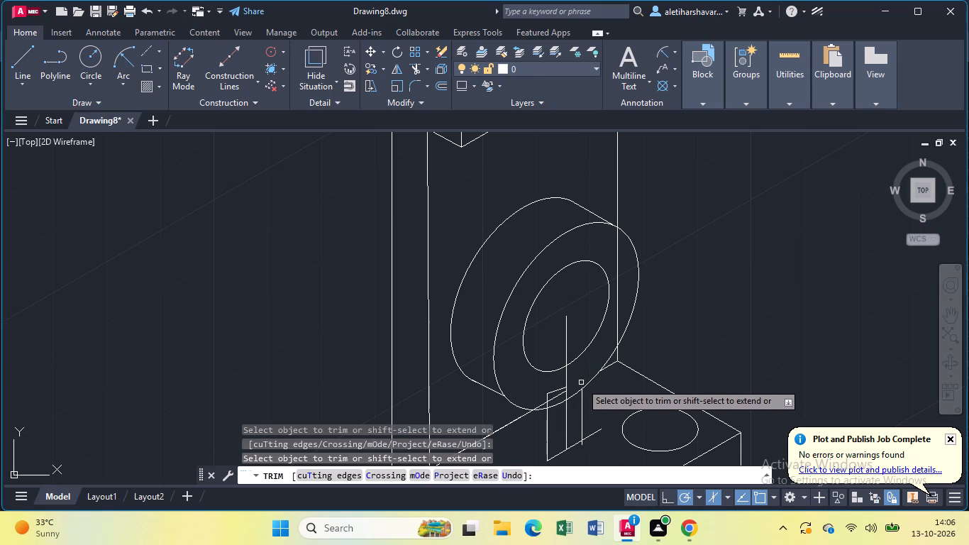
pyautogui.click(557, 391)
pyautogui.click(556, 397)
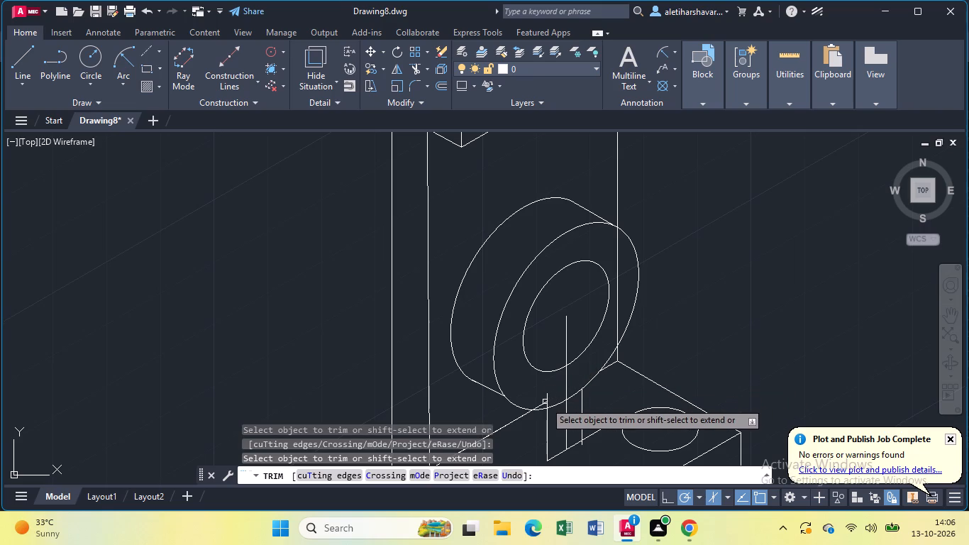
pyautogui.click(545, 402)
pyautogui.click(546, 400)
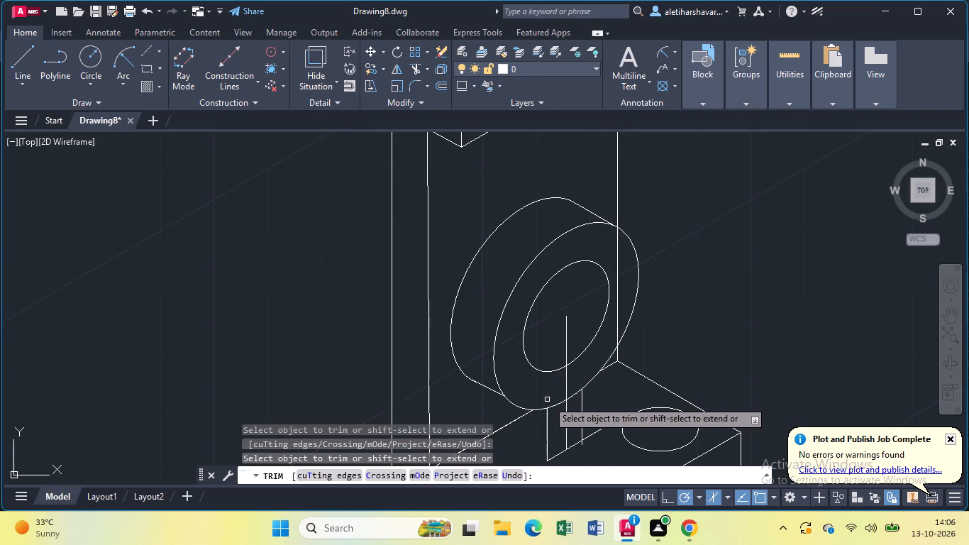
pyautogui.scroll(-1, 548, 402)
pyautogui.press('l')
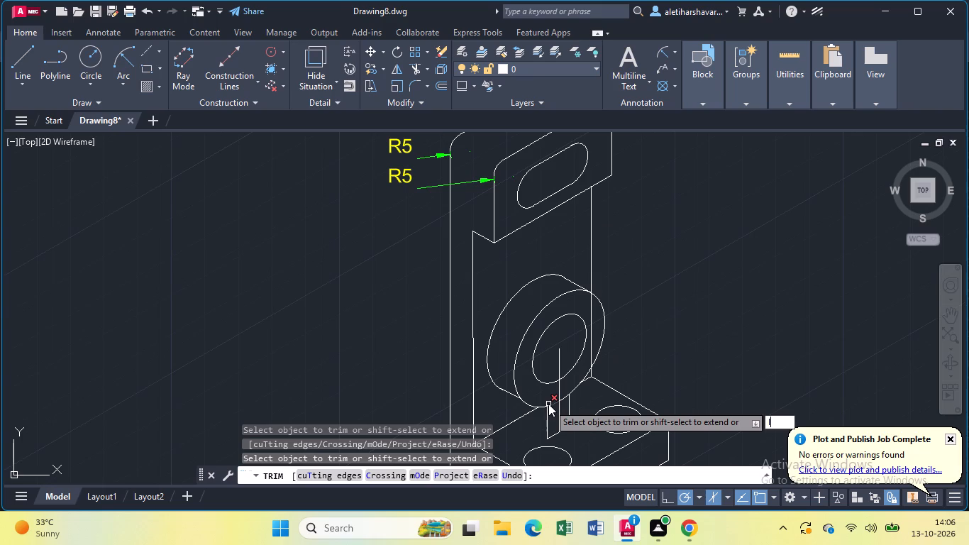
pyautogui.press('Return')
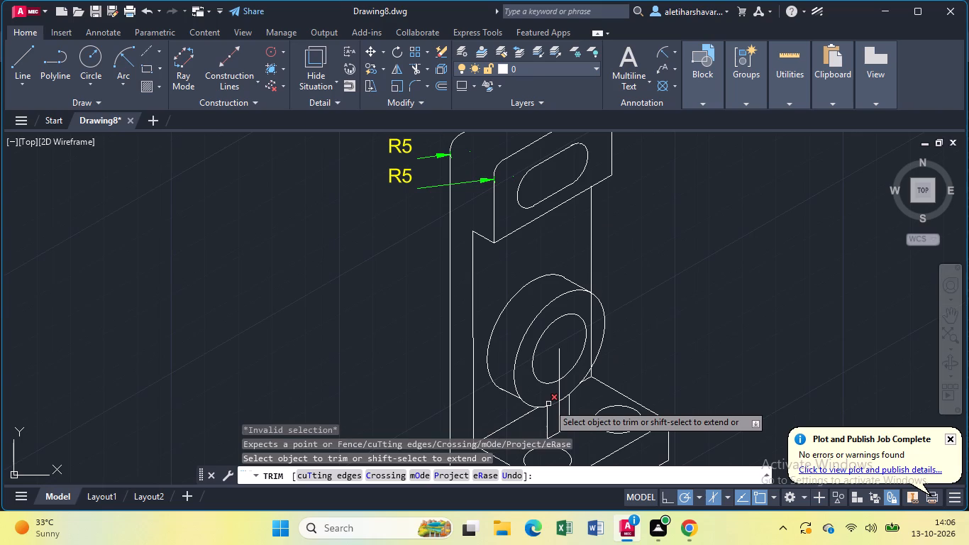
pyautogui.press('Escape')
# Draw the support's side face with an 8-unit bottom edge at 150° from its front lower corner and a vertical edge up to the boss.
pyautogui.press('l')
pyautogui.press('Return')
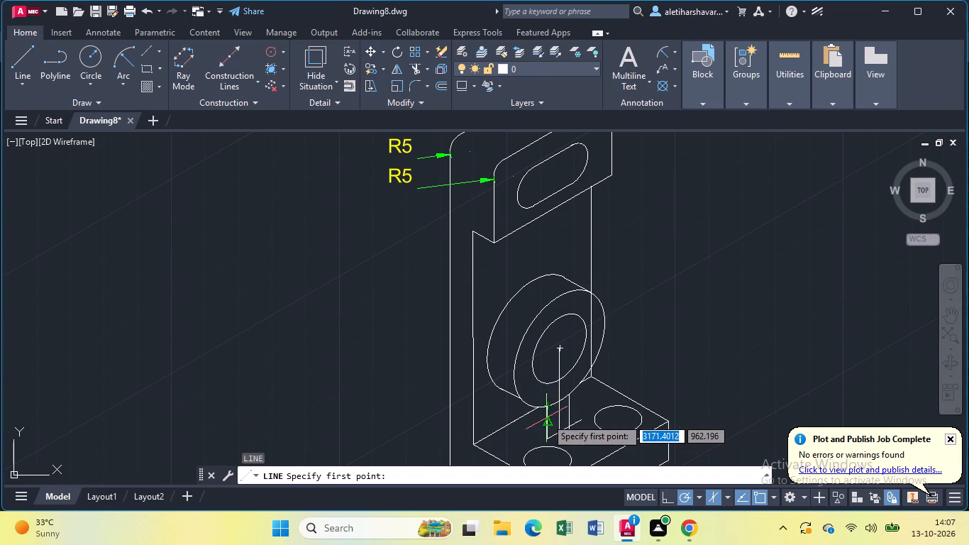
pyautogui.click(549, 438)
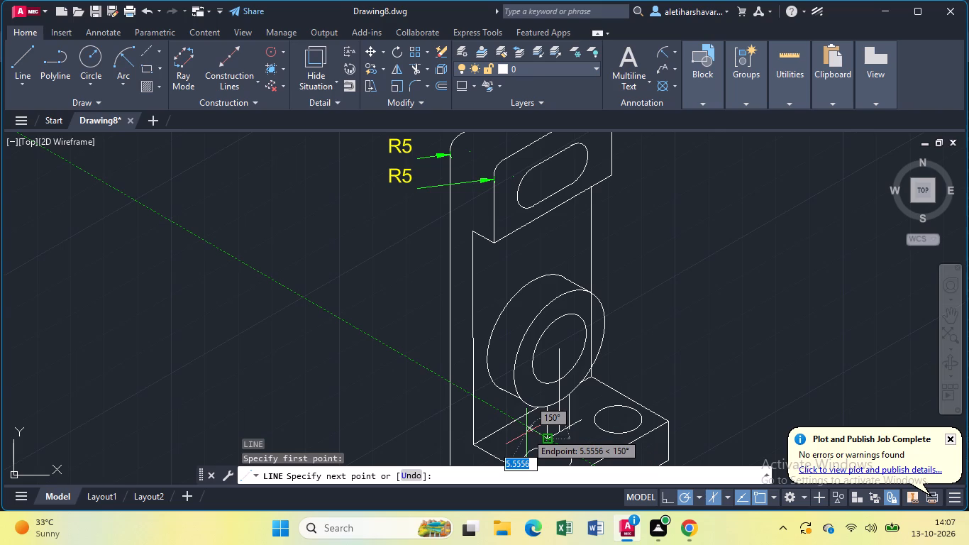
pyautogui.press('8')
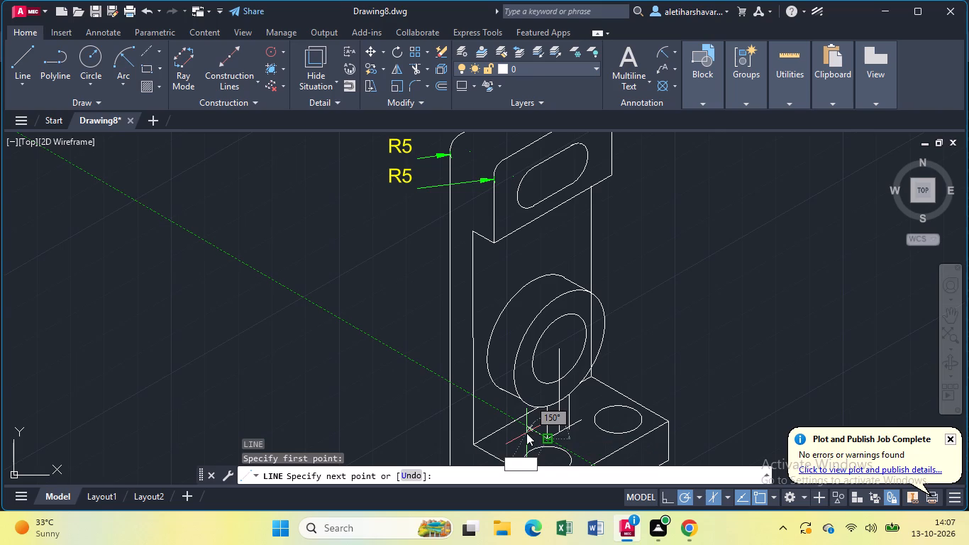
pyautogui.press('Return')
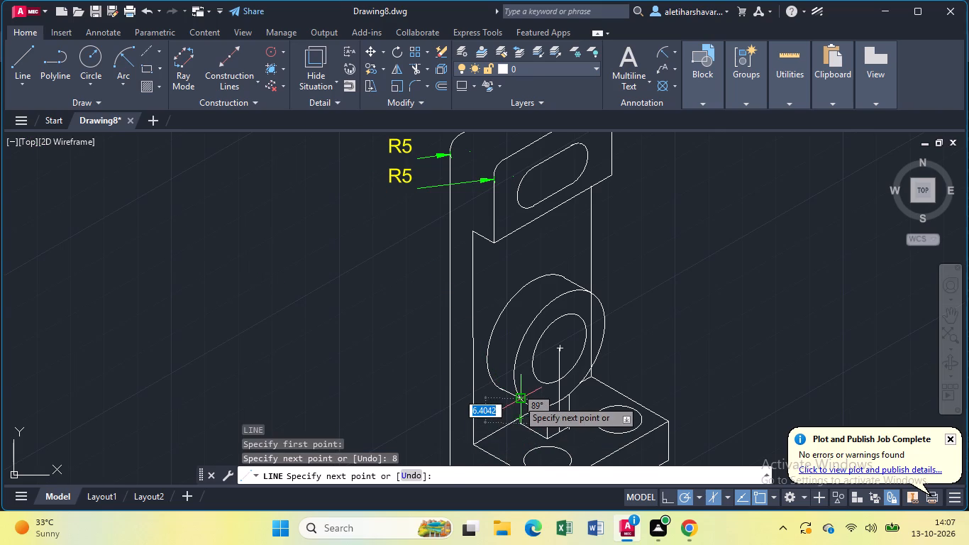
pyautogui.click(518, 400)
pyautogui.press('Escape')
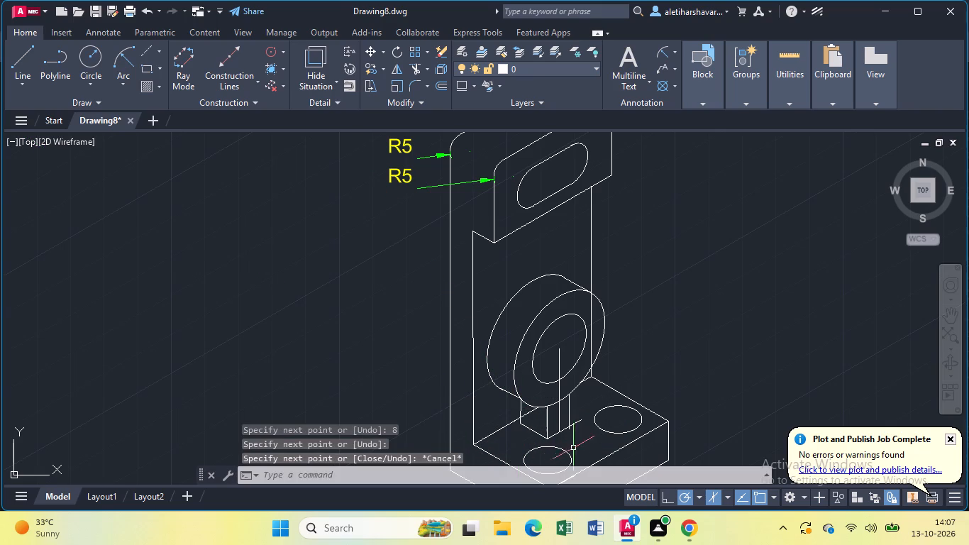
# Trim the overshooting ends at the support's lower front corner and the plate-to-base edge crossing the support's side face.
pyautogui.write('tr')
pyautogui.press('Return')
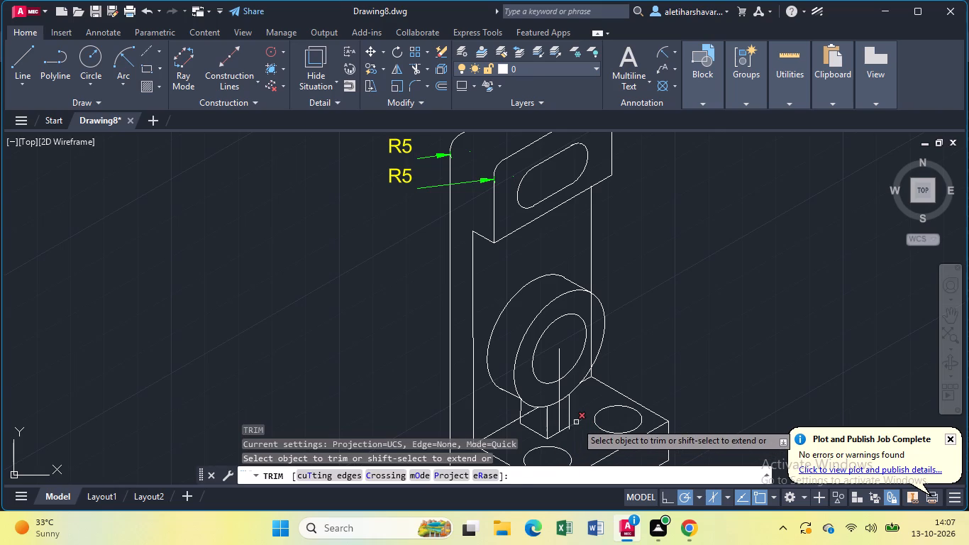
pyautogui.click(576, 422)
pyautogui.click(571, 430)
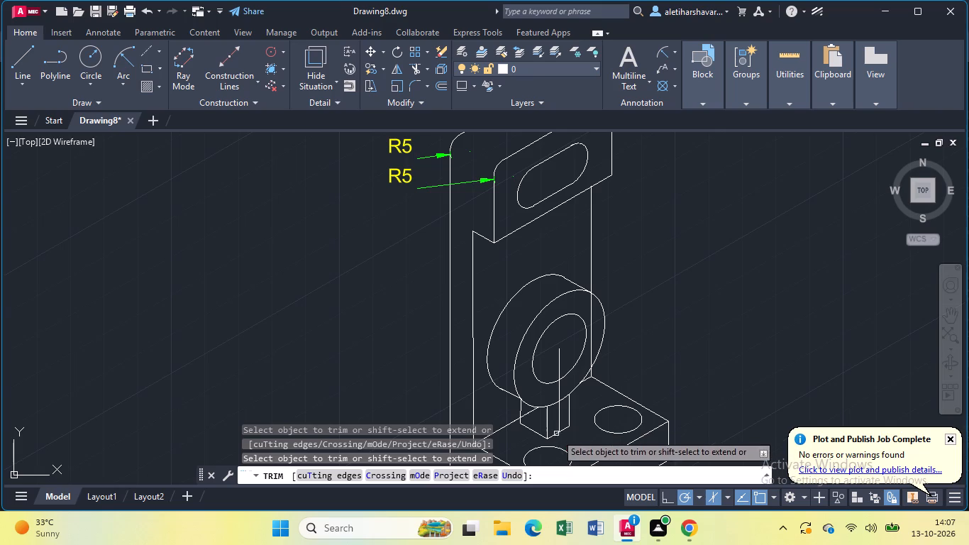
pyautogui.click(526, 417)
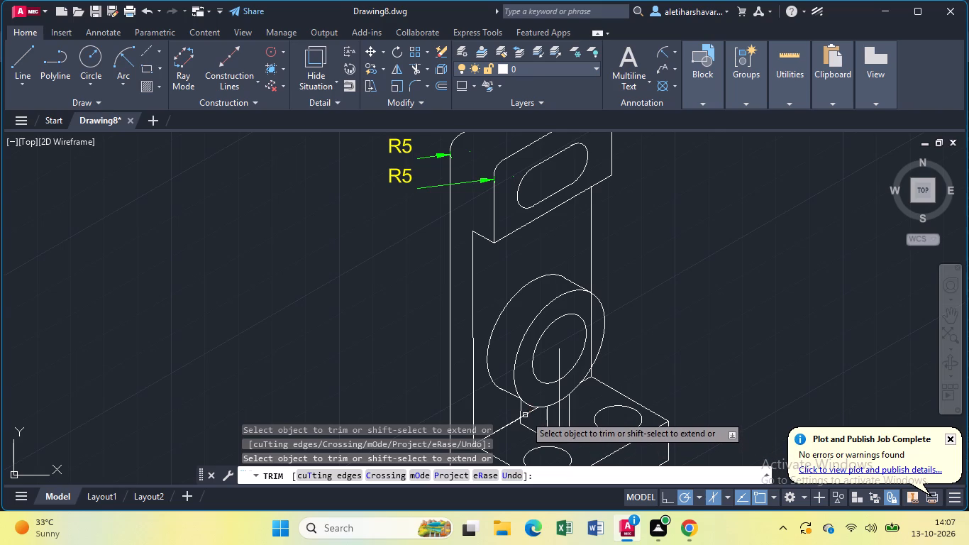
pyautogui.click(525, 414)
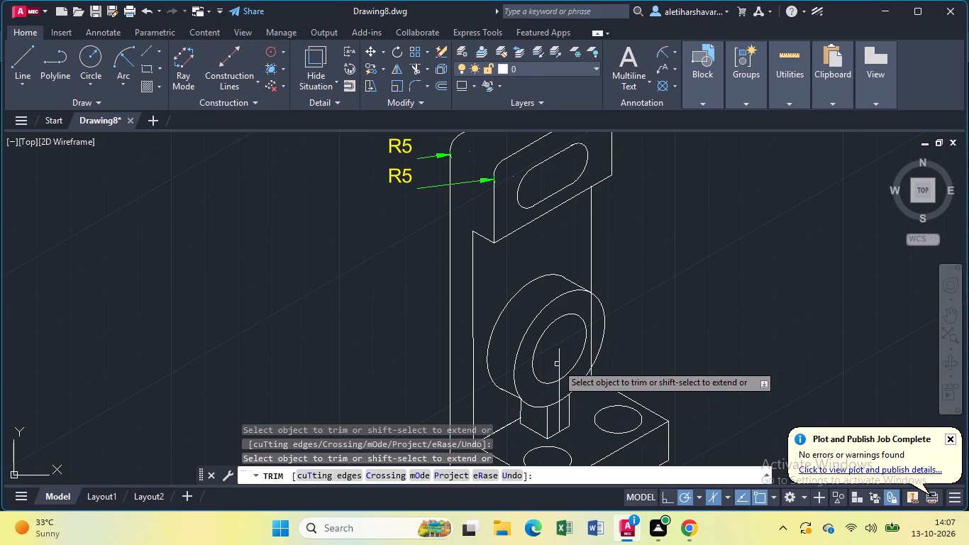
# Trim away the whole vertical helper line running from the boss hole's centre through the support's front face.
pyautogui.click(560, 360)
pyautogui.click(560, 390)
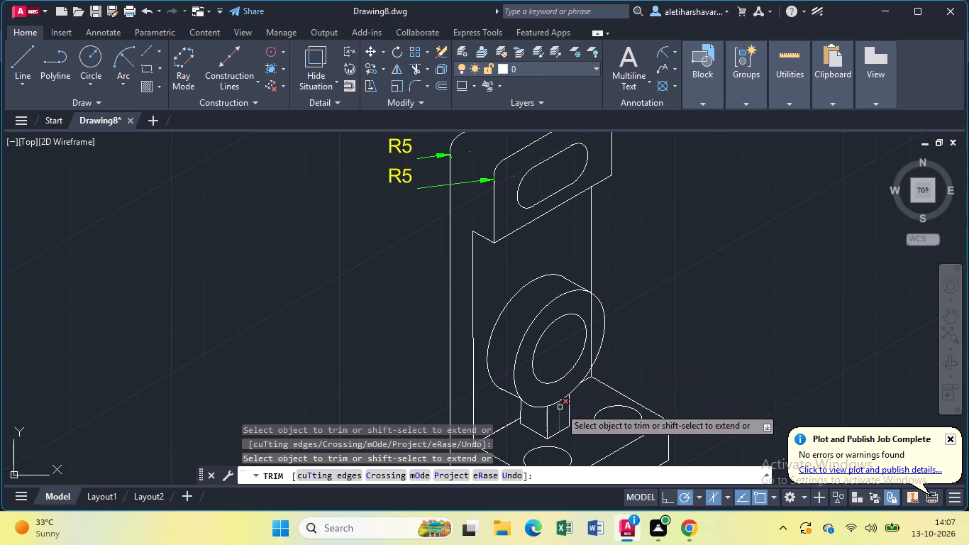
pyautogui.click(560, 419)
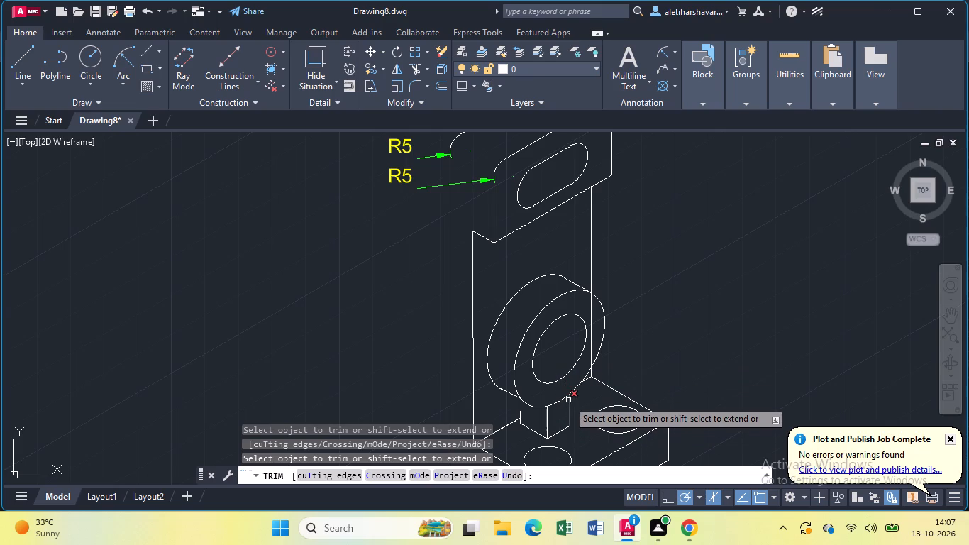
# Trim the upright plate's vertical edge where it passes behind the boss.
pyautogui.click(594, 326)
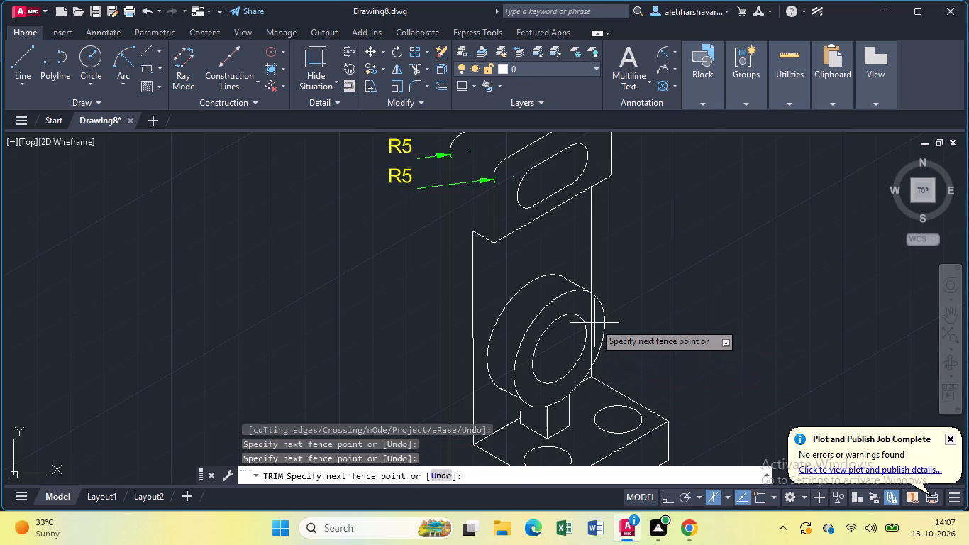
pyautogui.click(589, 314)
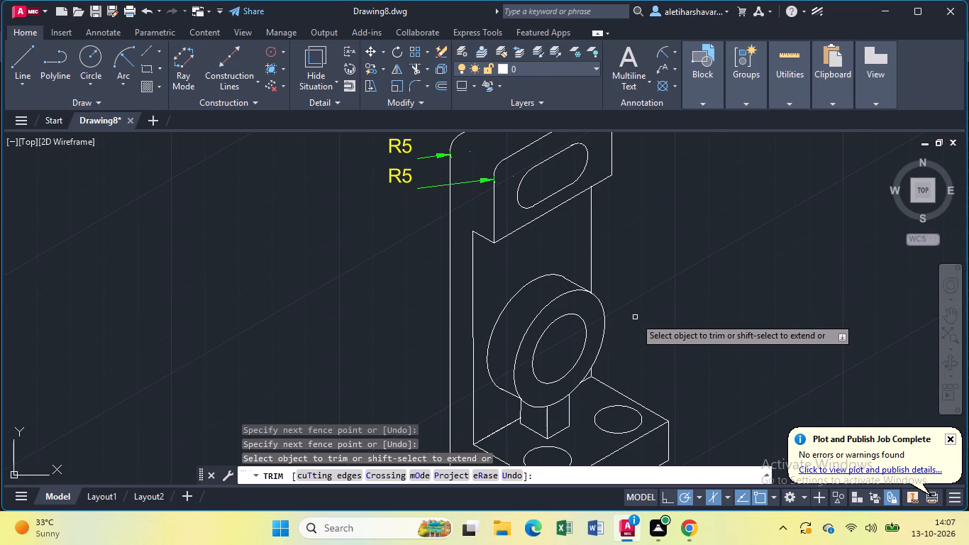
pyautogui.scroll(-2, 636, 323)
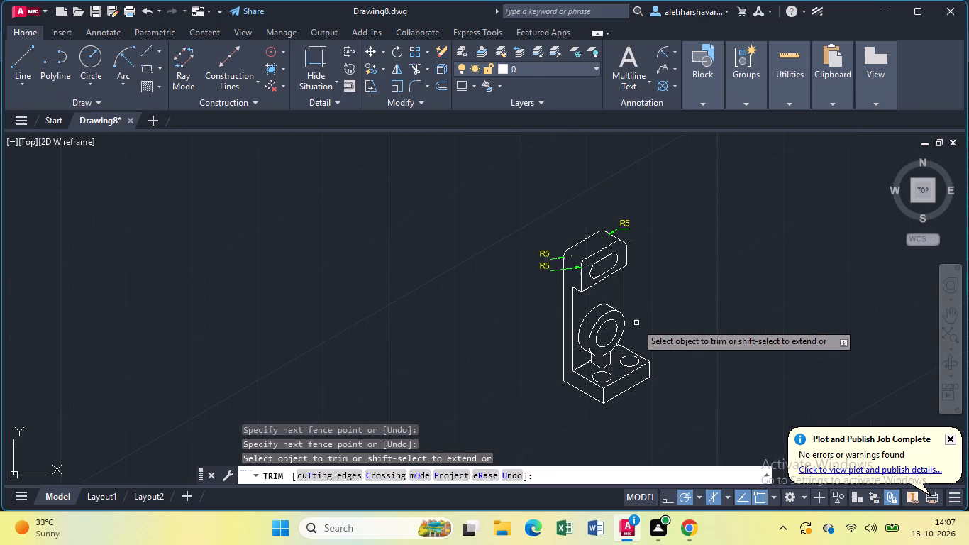
pyautogui.scroll(1, 636, 323)
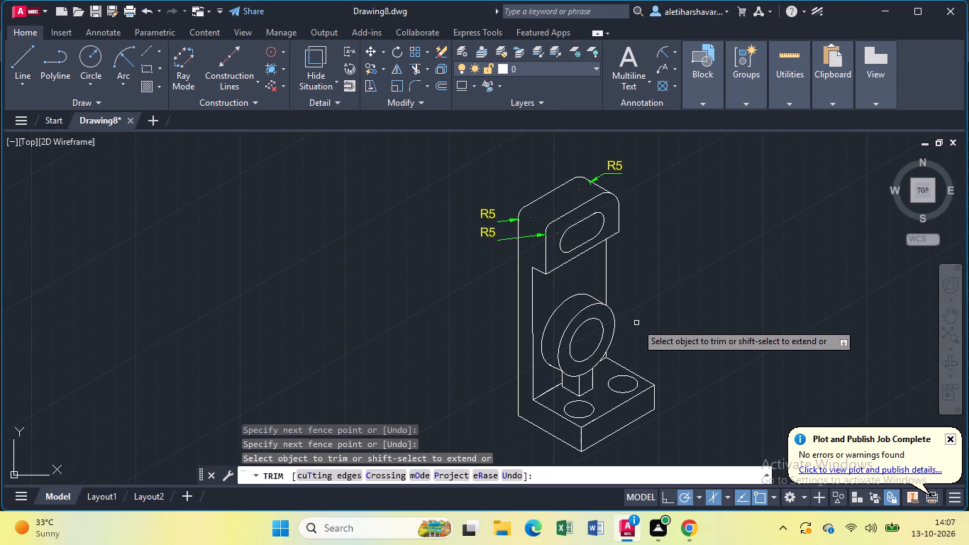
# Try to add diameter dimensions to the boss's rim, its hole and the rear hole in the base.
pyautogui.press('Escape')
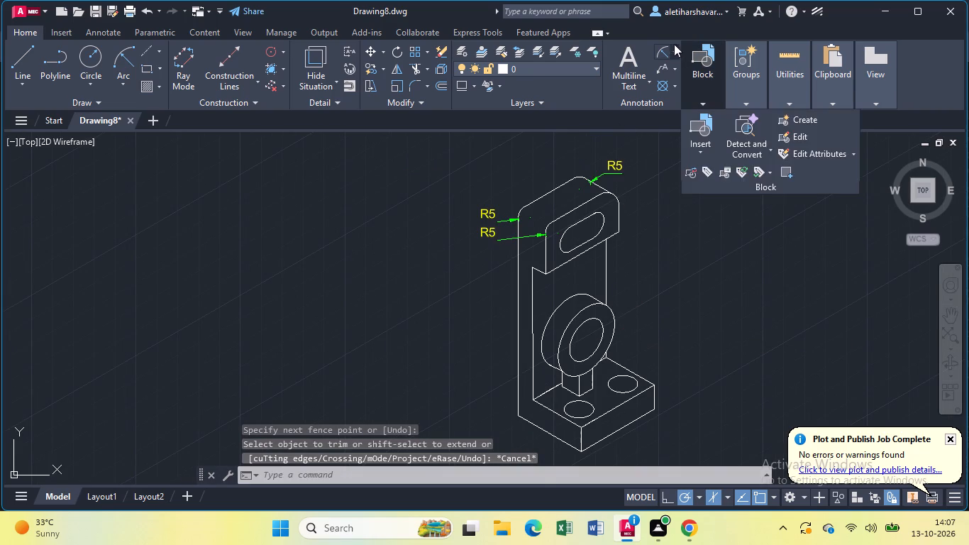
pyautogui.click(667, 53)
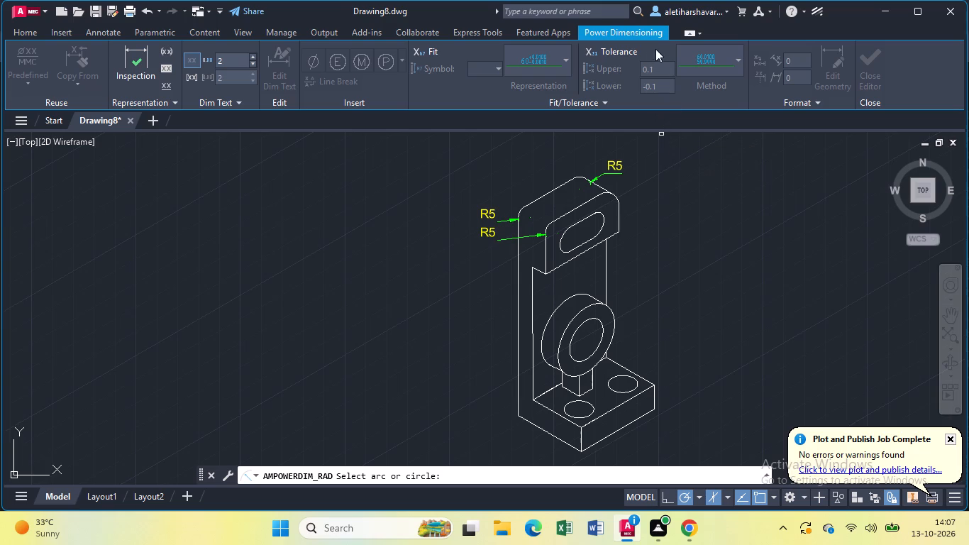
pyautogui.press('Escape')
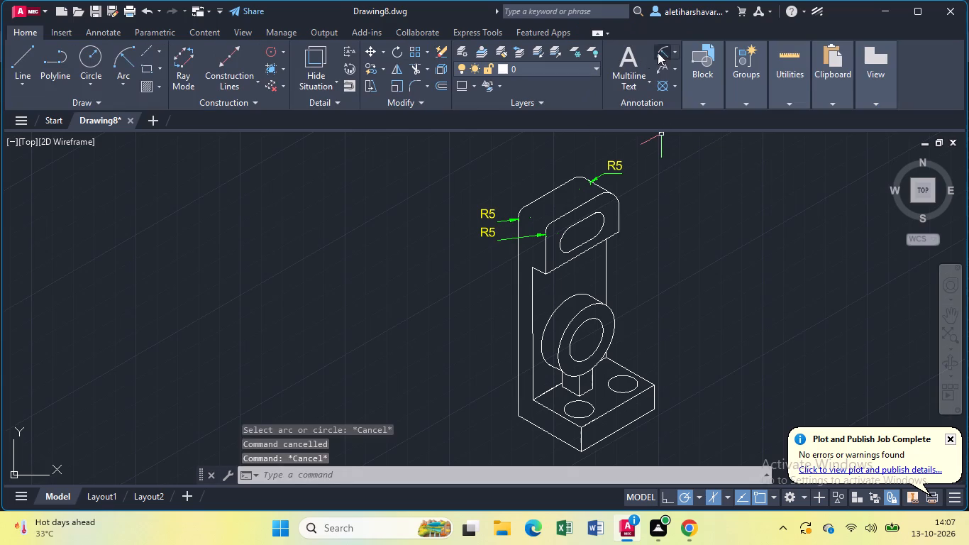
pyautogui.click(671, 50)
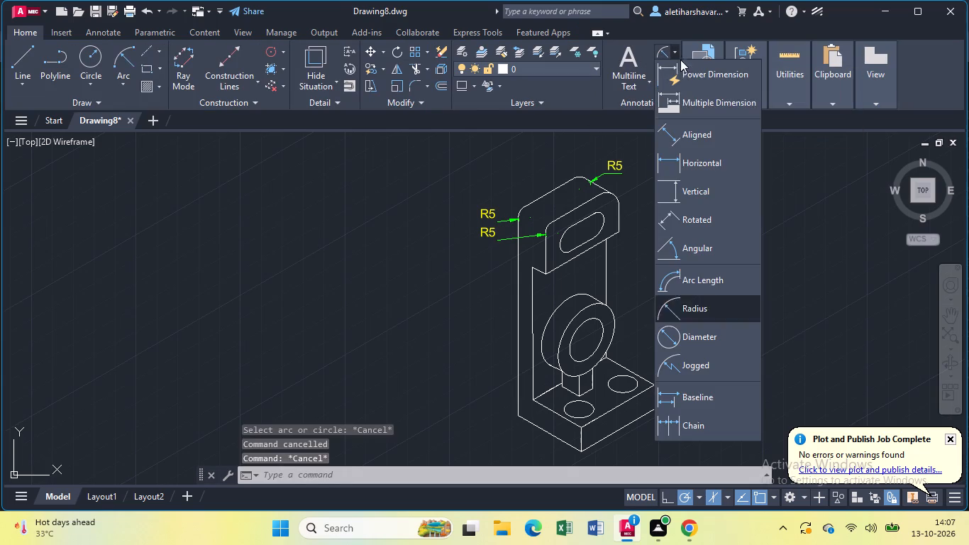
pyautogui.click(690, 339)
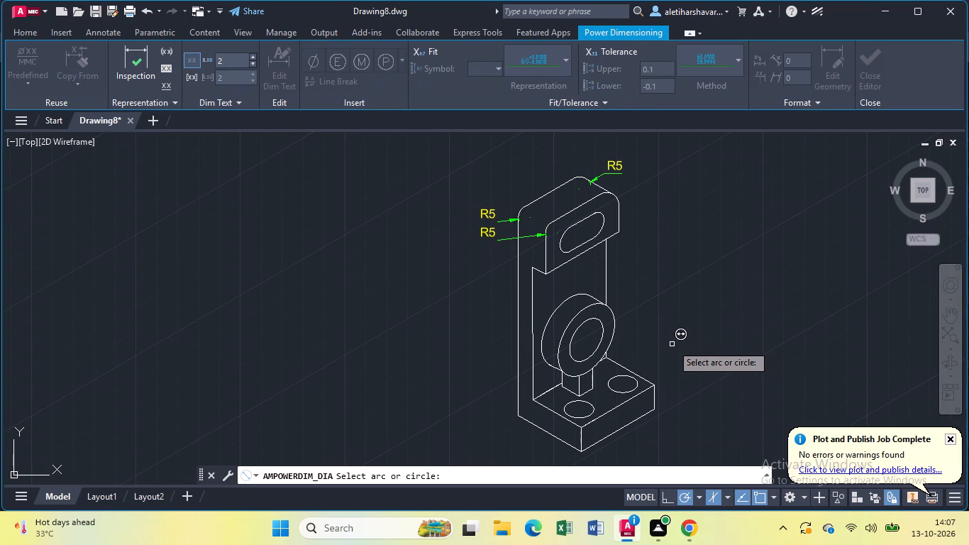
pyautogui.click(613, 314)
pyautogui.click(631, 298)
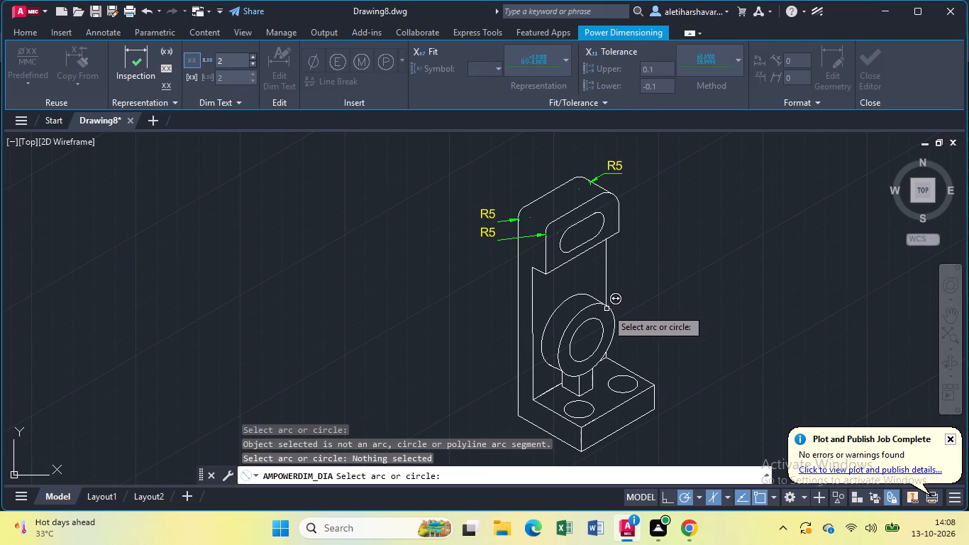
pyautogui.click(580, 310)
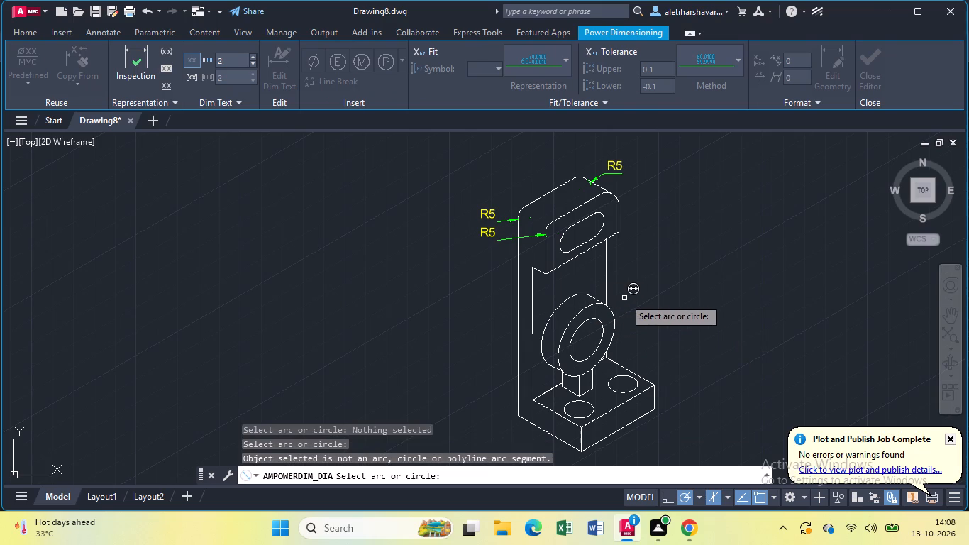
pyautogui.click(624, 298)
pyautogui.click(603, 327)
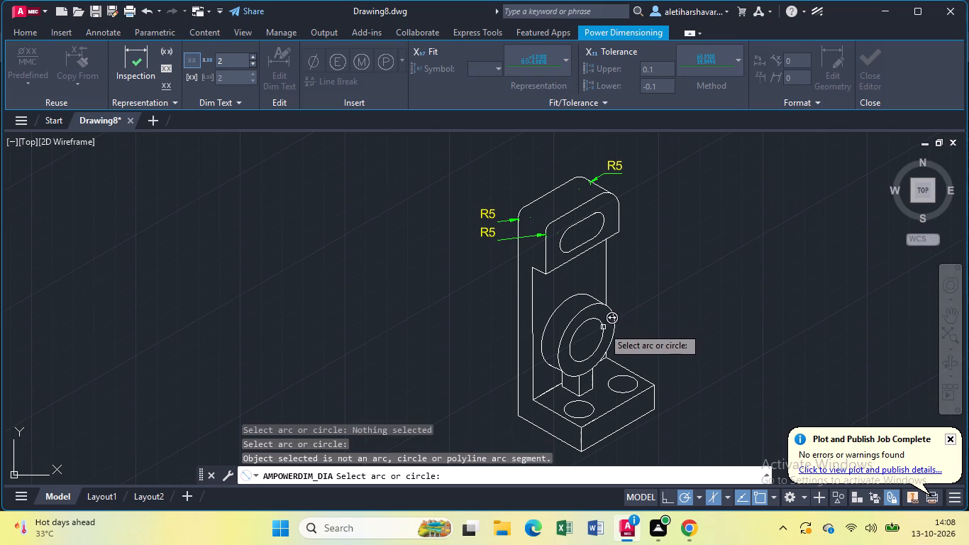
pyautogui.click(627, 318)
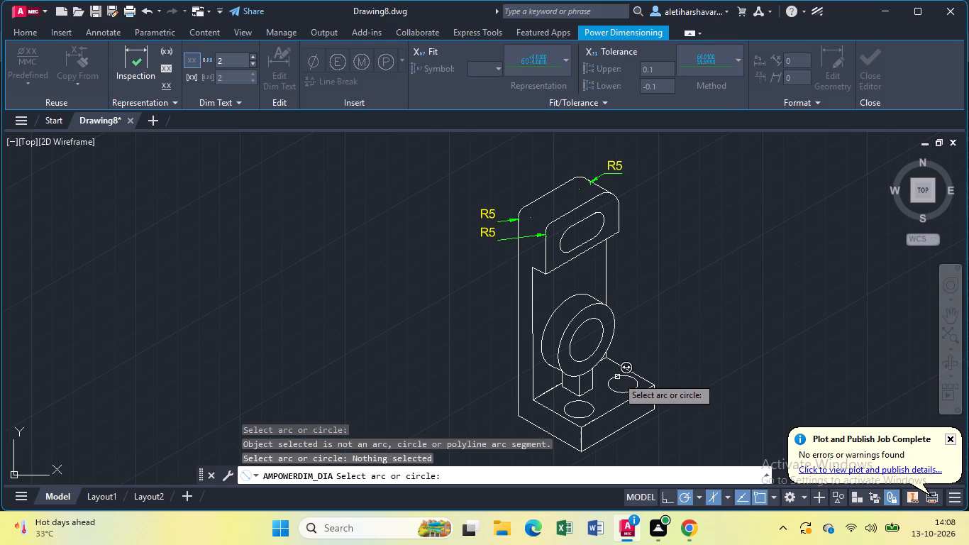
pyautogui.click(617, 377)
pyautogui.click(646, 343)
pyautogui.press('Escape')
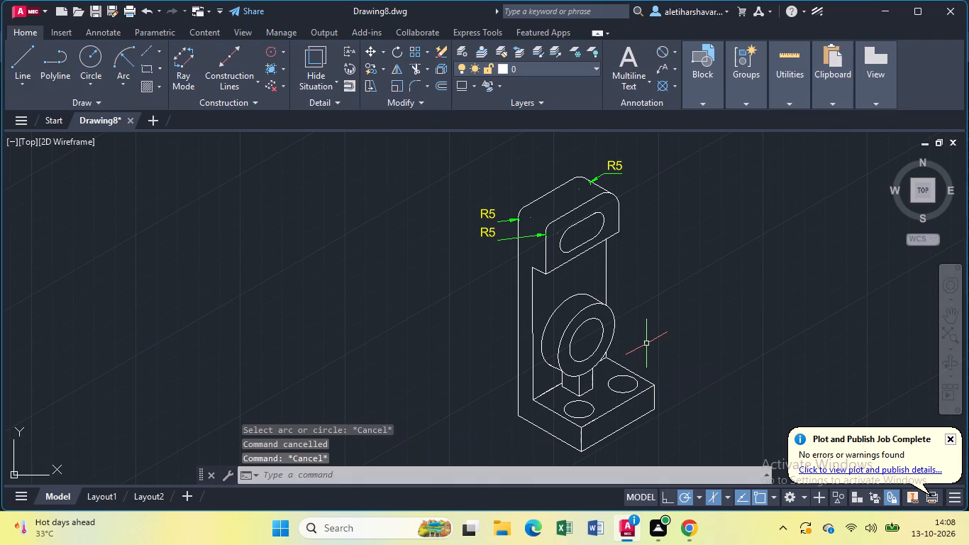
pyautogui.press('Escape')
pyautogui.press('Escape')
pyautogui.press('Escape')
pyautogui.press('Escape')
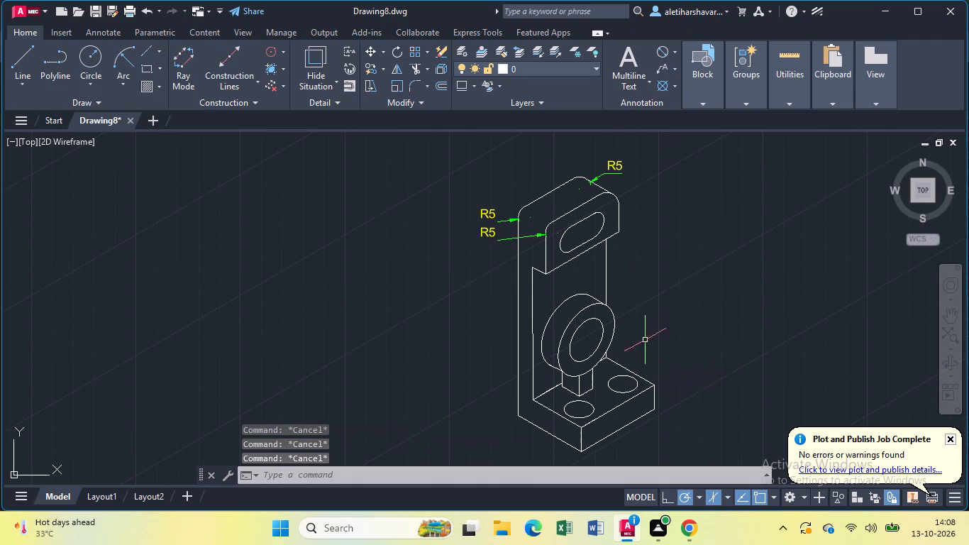
# Add aligned dimensions along the base's short side for its upper edge in front of the plate and its full lower edge.
pyautogui.click(675, 52)
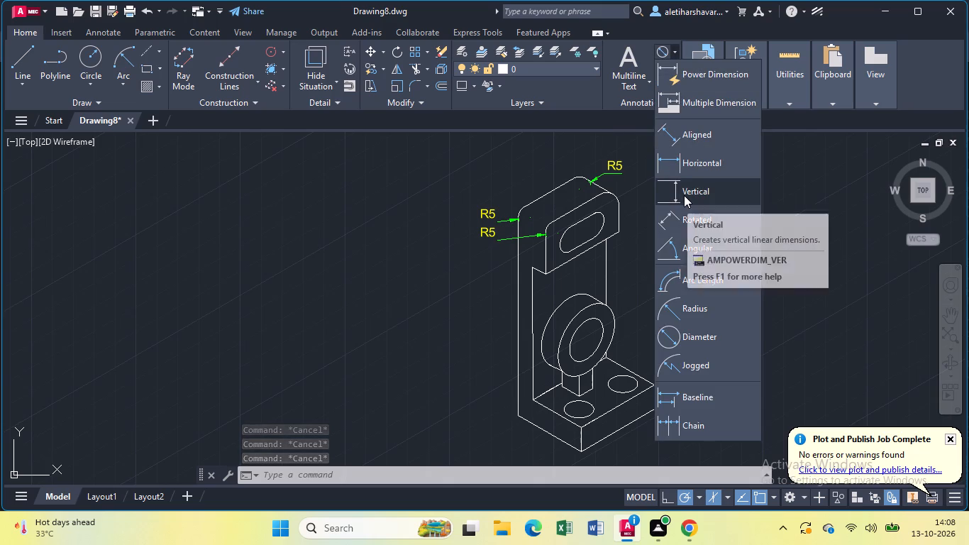
pyautogui.click(680, 135)
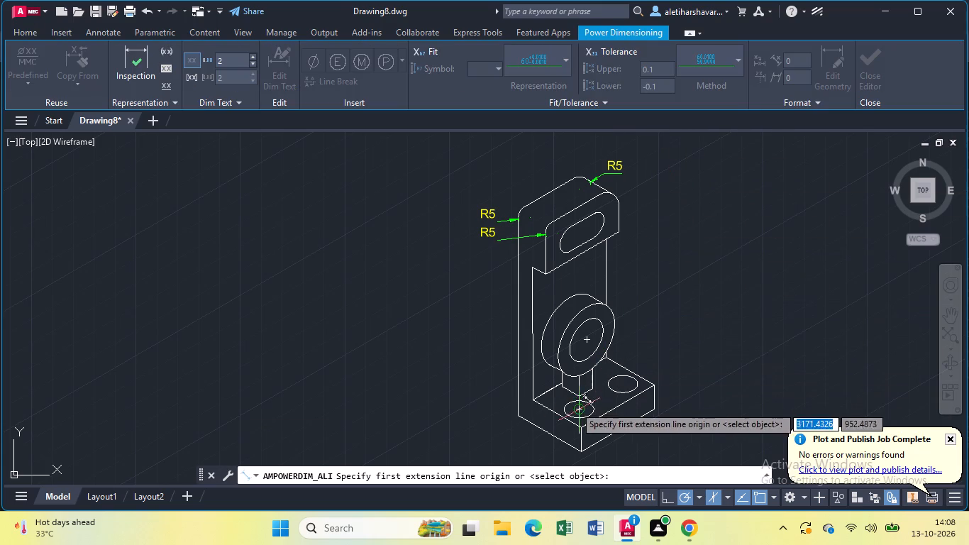
pyautogui.click(533, 400)
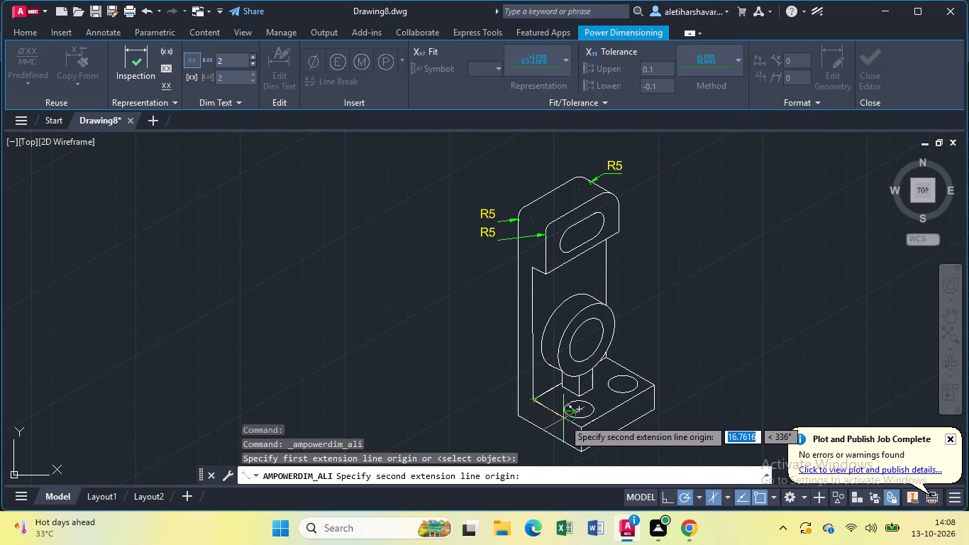
pyautogui.click(580, 427)
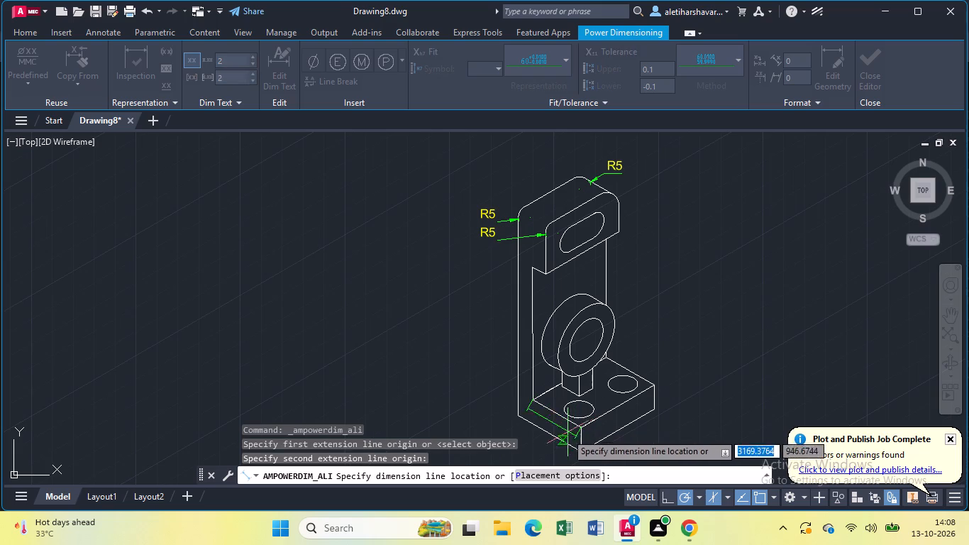
pyautogui.click(537, 444)
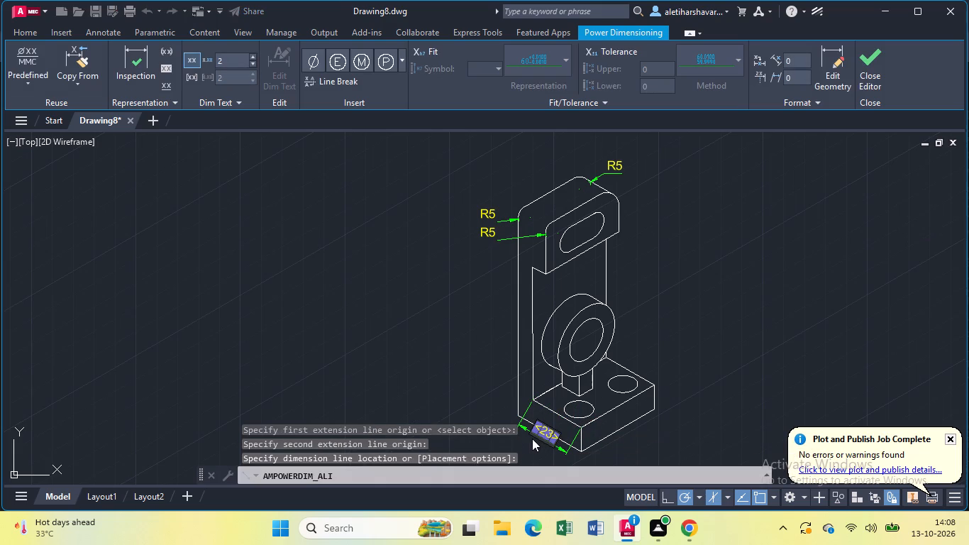
pyautogui.press('Return')
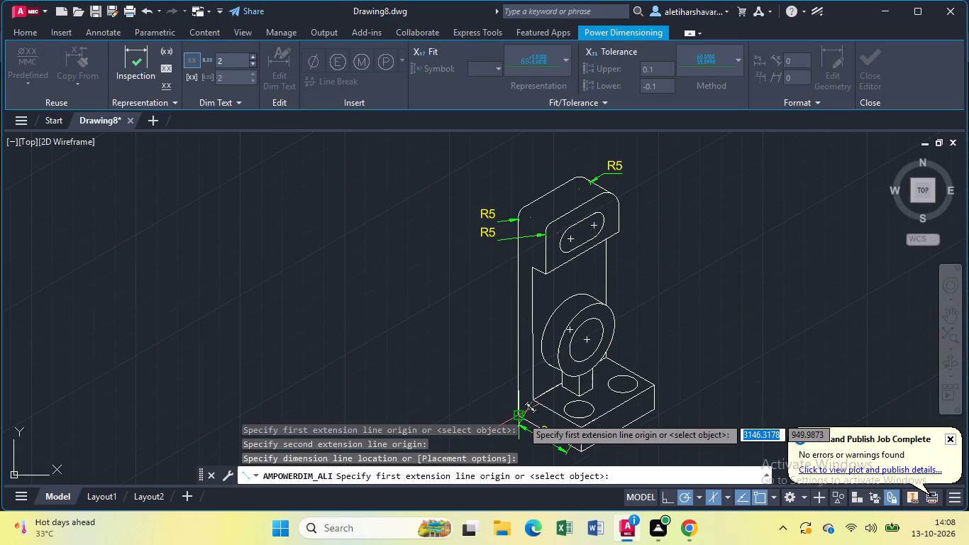
pyautogui.click(521, 417)
pyautogui.click(580, 448)
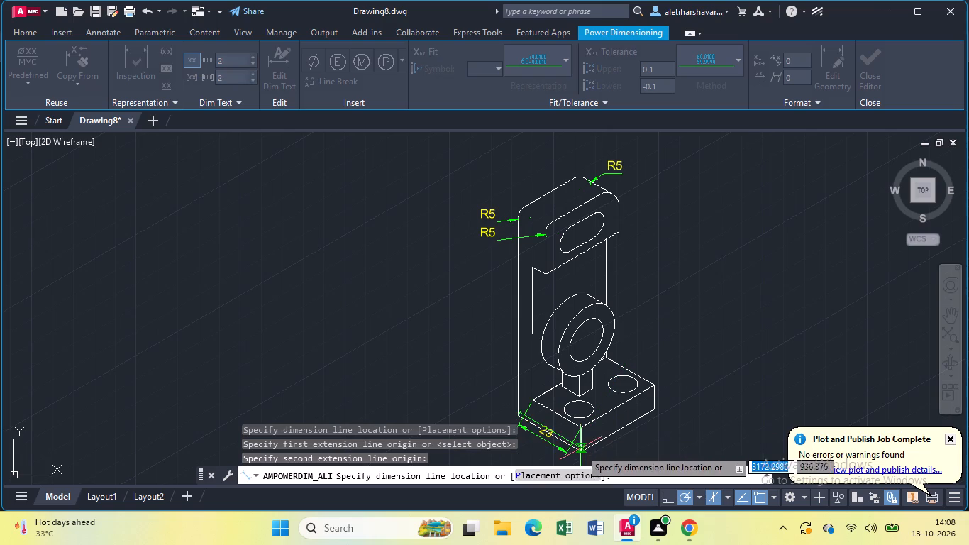
pyautogui.click(553, 461)
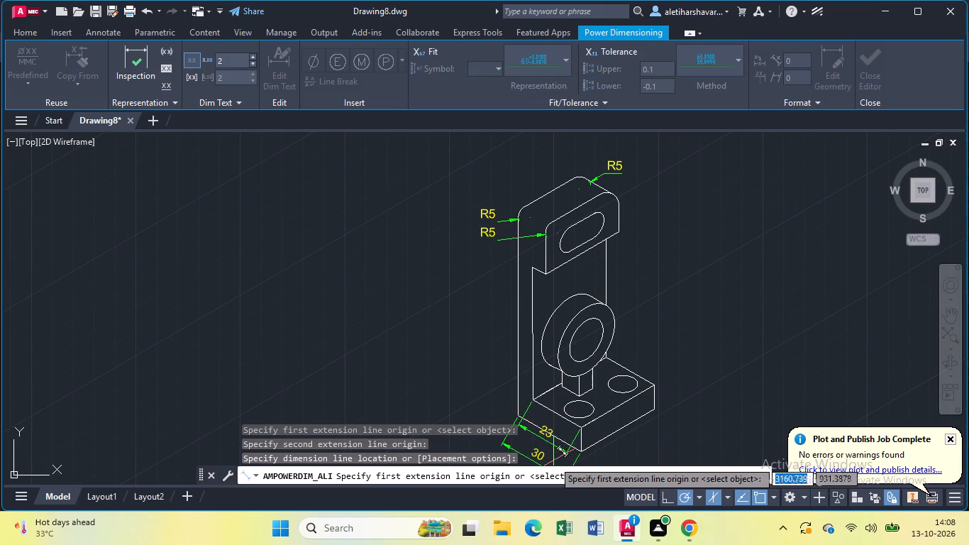
# Add aligned dimensions for the base's long lower front edge and its thickness at the far corner.
pyautogui.click(588, 446)
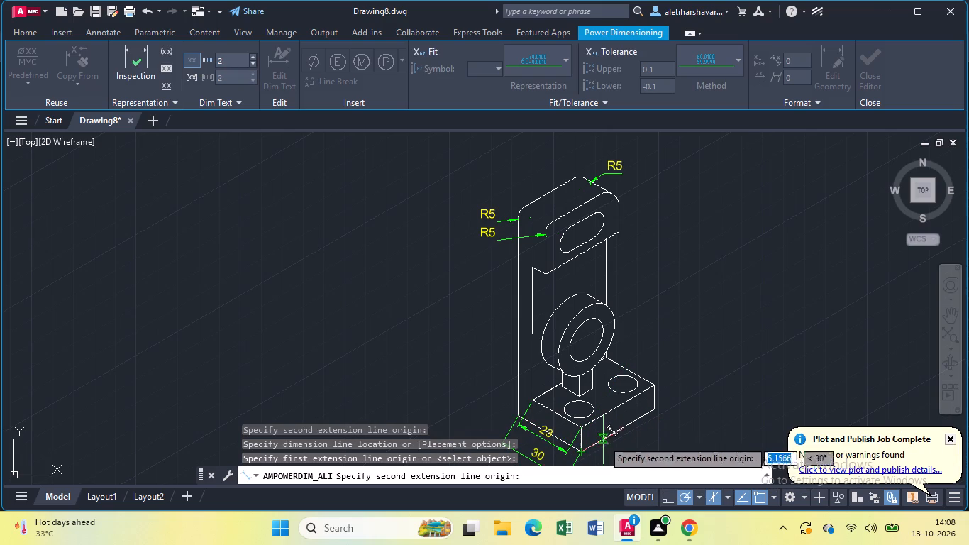
pyautogui.click(650, 409)
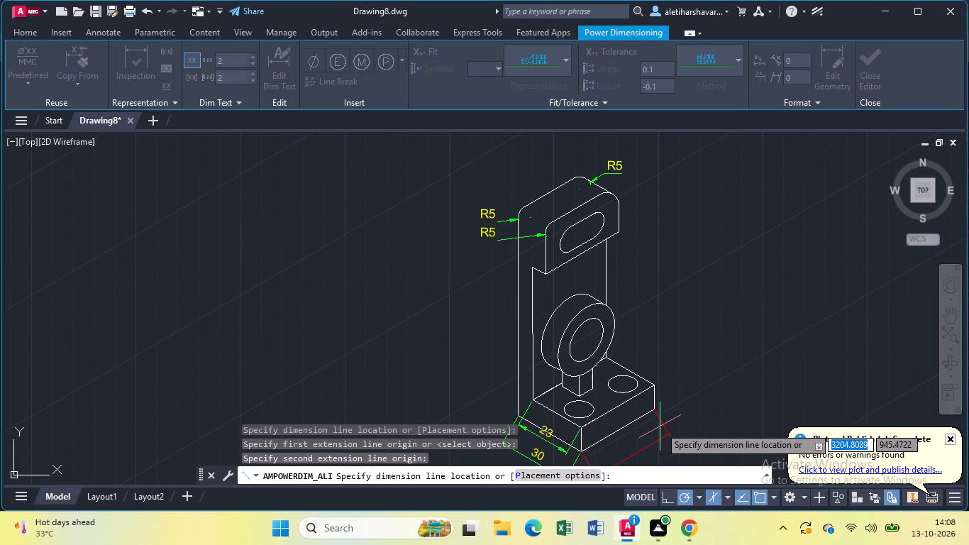
pyautogui.click(660, 426)
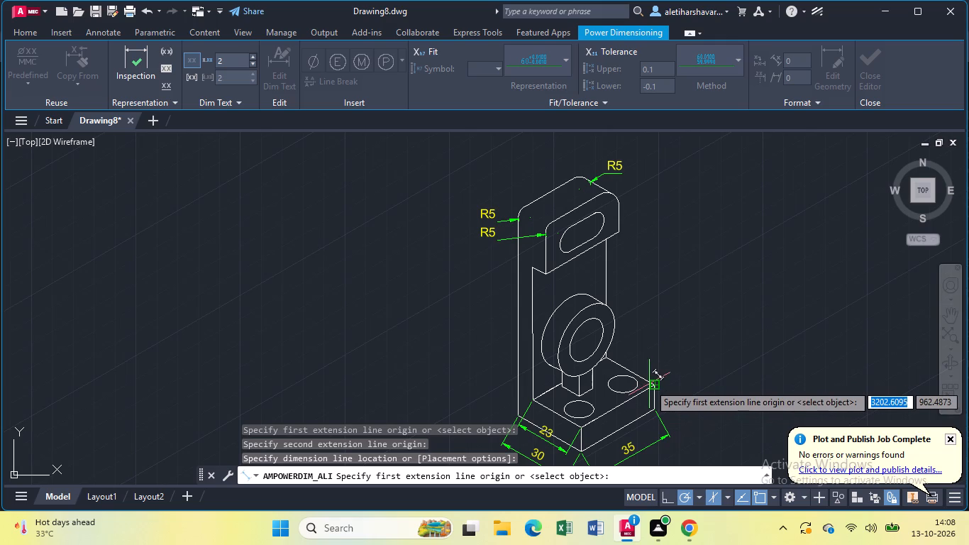
pyautogui.click(651, 387)
pyautogui.click(655, 404)
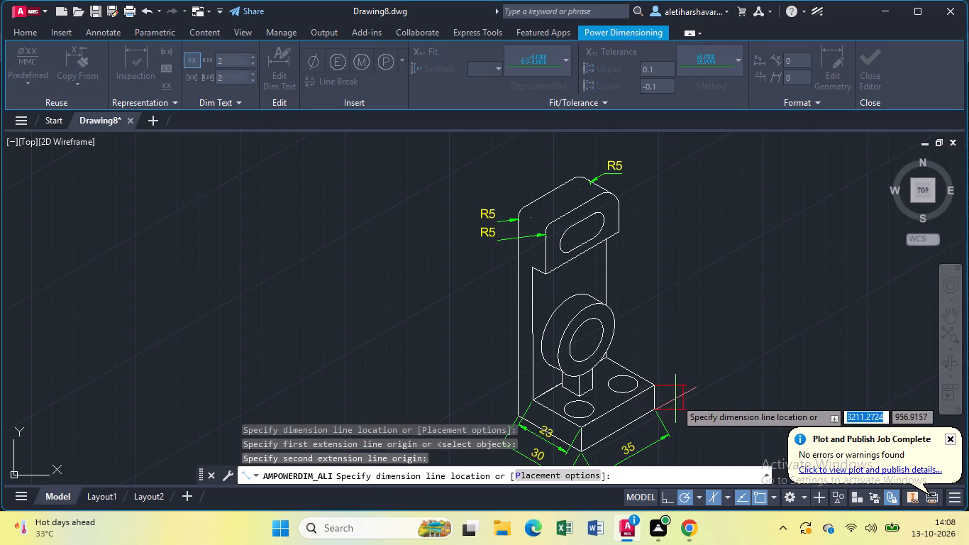
pyautogui.click(675, 399)
# Add aligned dimensions for the centre spacing of the two base holes and the front hole centre's offset from the base's short edge.
pyautogui.click(583, 409)
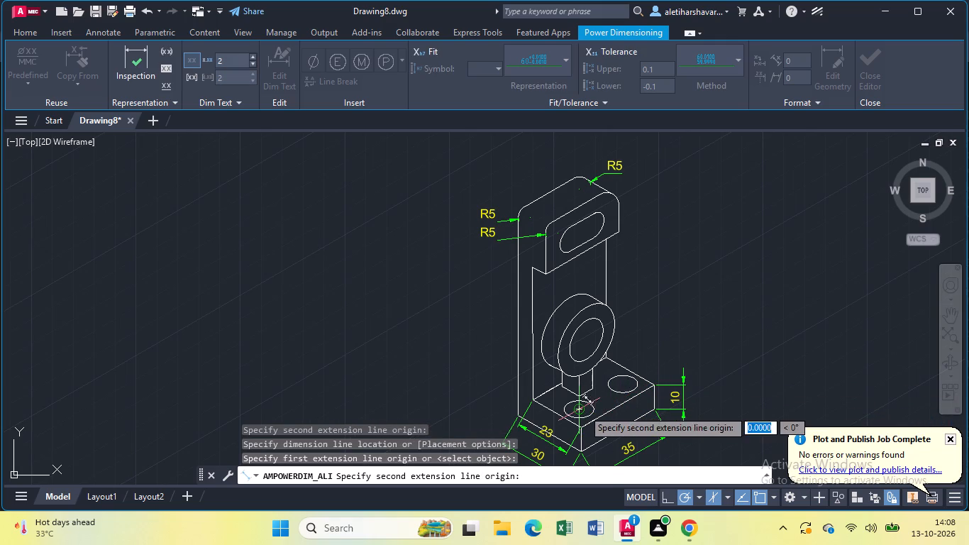
pyautogui.click(621, 384)
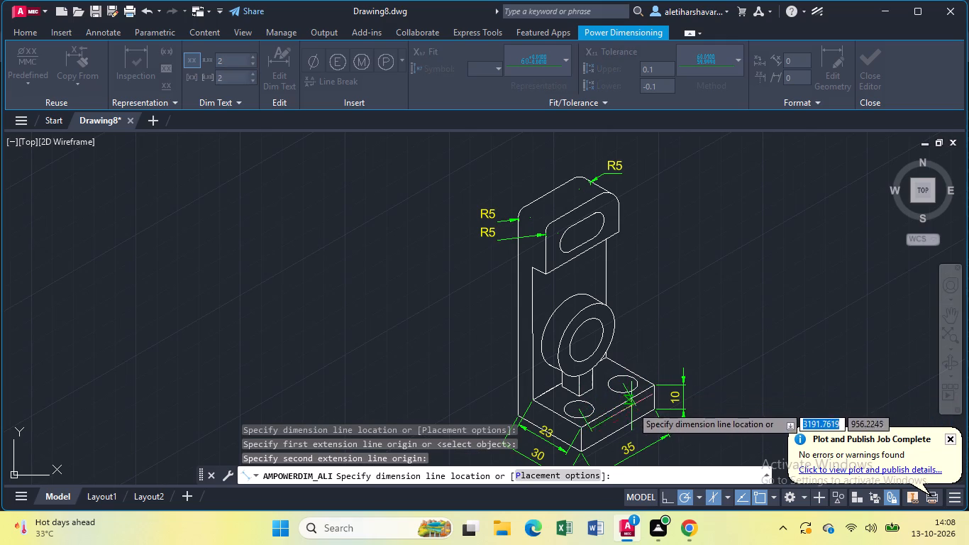
pyautogui.click(633, 408)
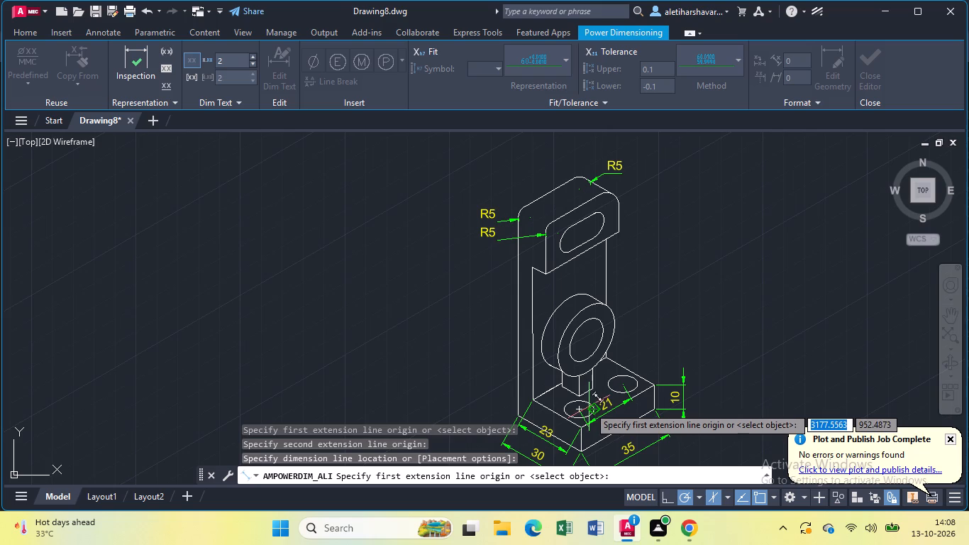
pyautogui.click(583, 407)
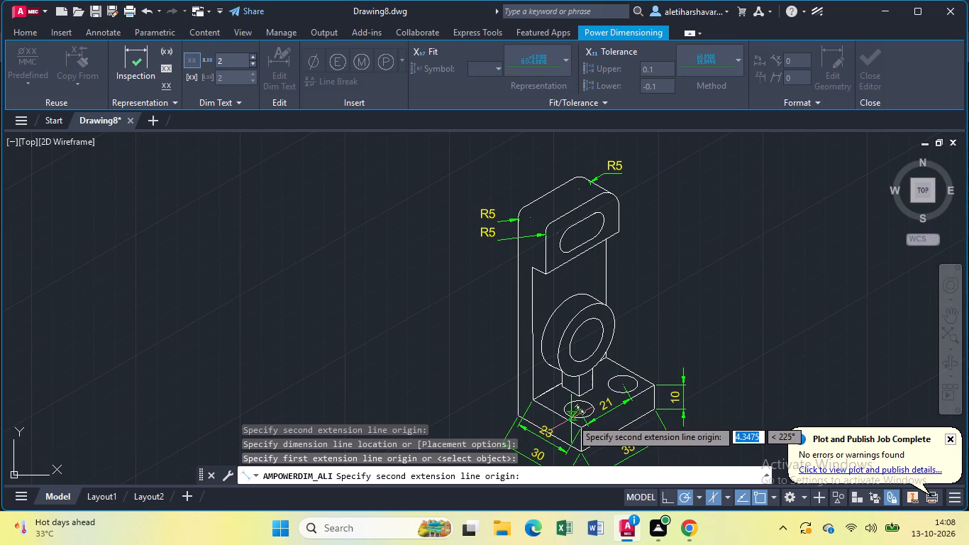
pyautogui.click(563, 419)
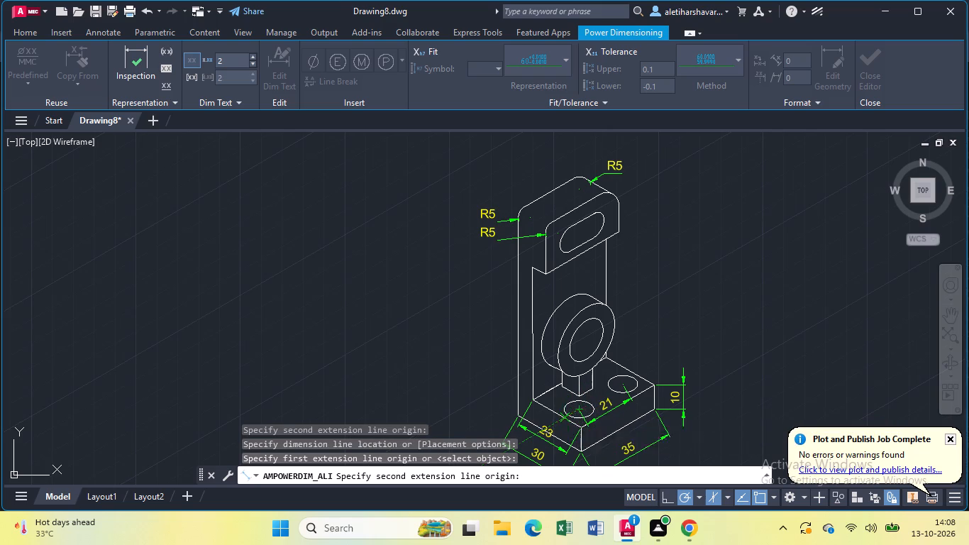
pyautogui.click(592, 436)
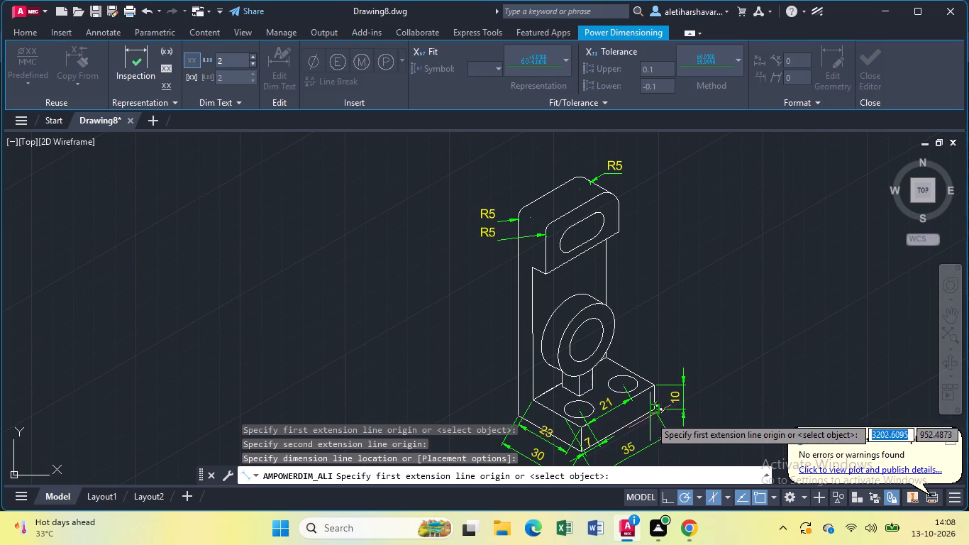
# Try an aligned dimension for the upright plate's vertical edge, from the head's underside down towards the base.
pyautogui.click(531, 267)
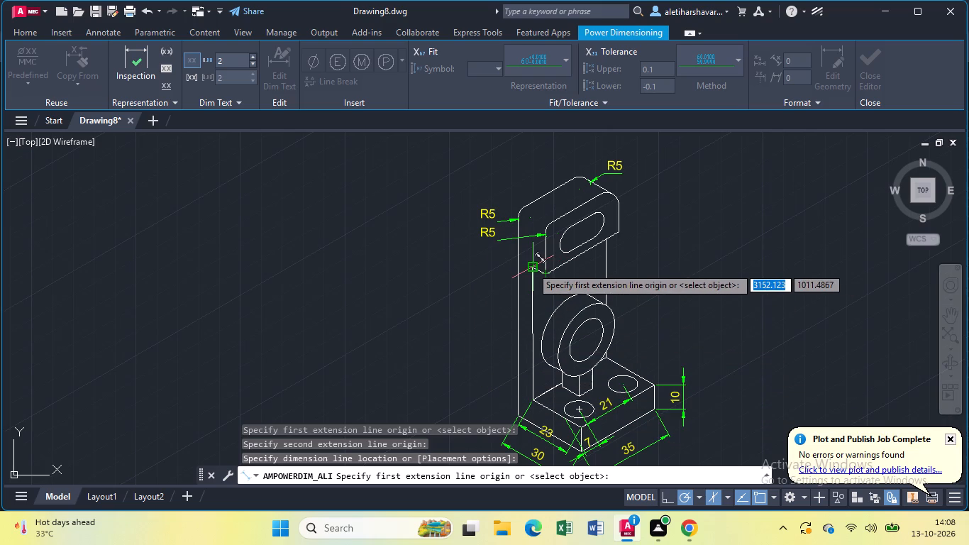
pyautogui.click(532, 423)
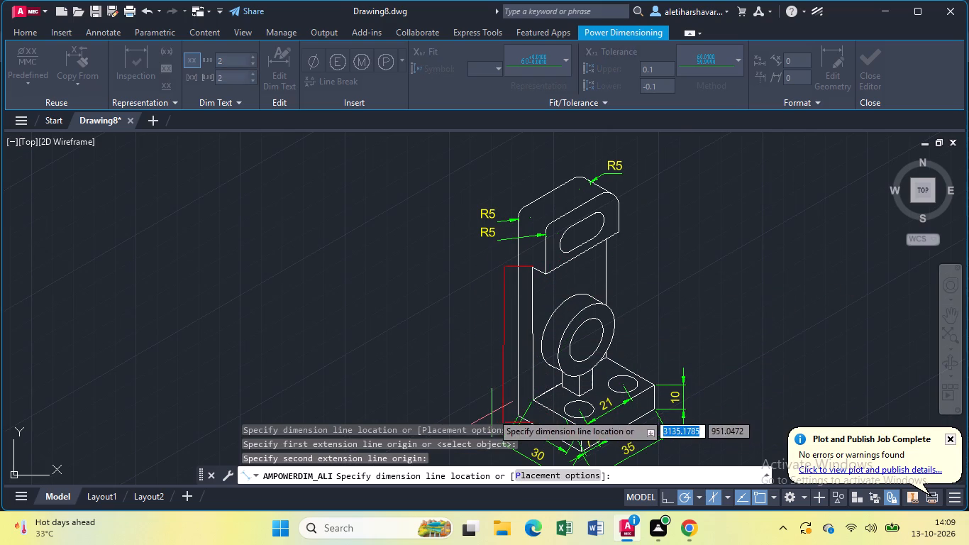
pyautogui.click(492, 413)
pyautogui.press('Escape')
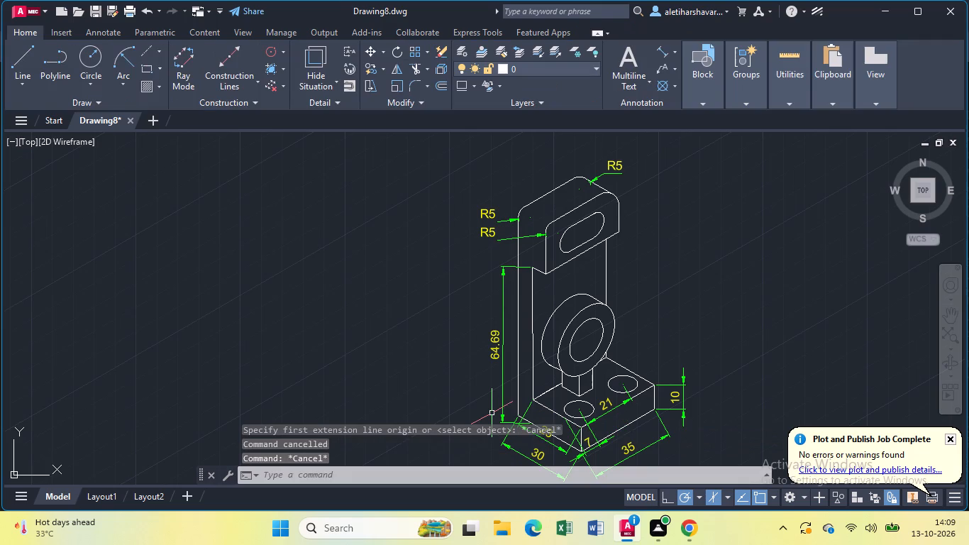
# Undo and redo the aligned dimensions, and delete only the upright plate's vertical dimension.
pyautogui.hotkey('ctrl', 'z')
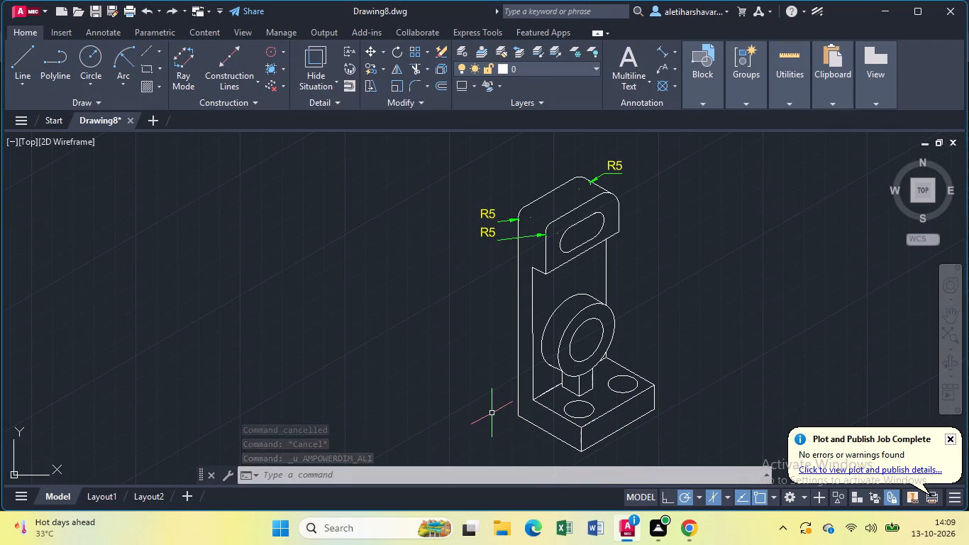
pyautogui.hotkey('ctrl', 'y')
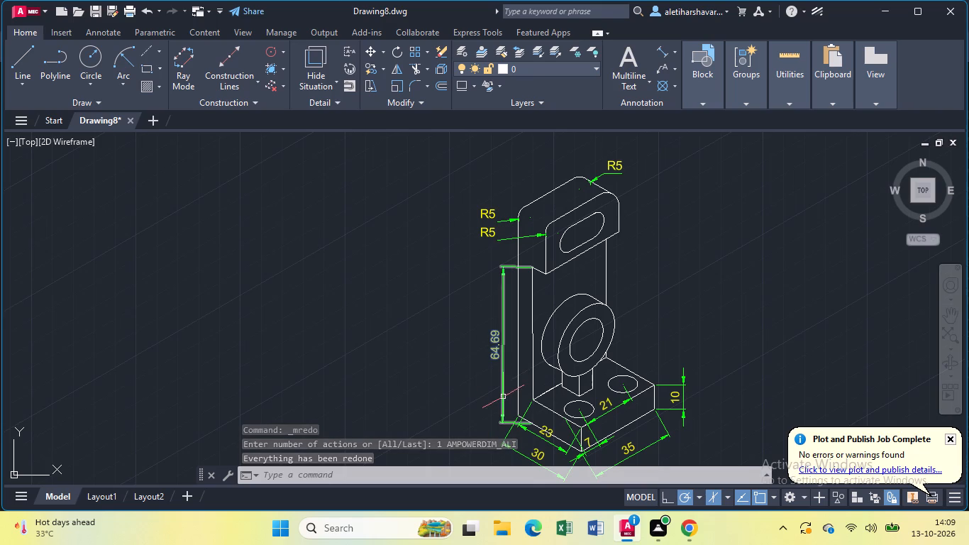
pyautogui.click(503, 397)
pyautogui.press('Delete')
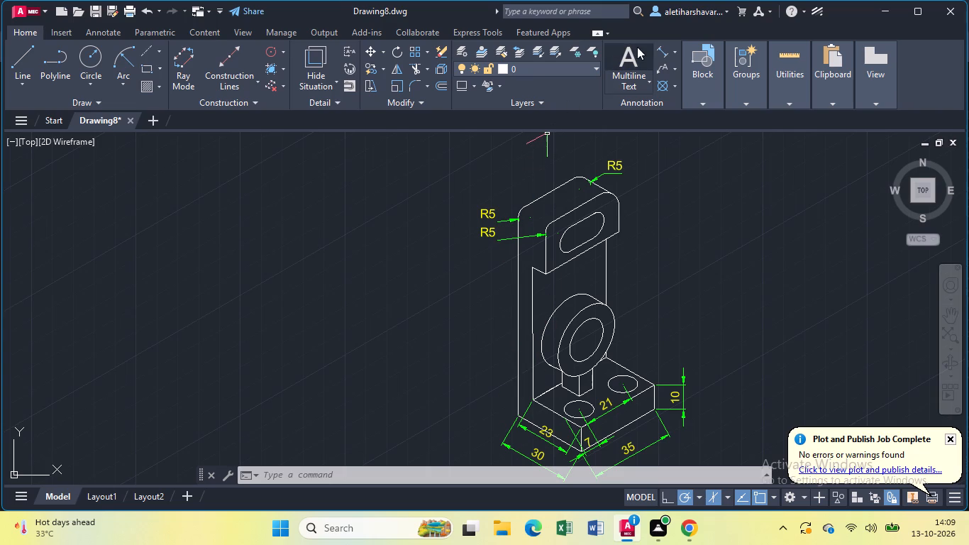
# Add an aligned dimension across the width of the boss support's foot on the base, with its text overridden to 6.
pyautogui.click(657, 48)
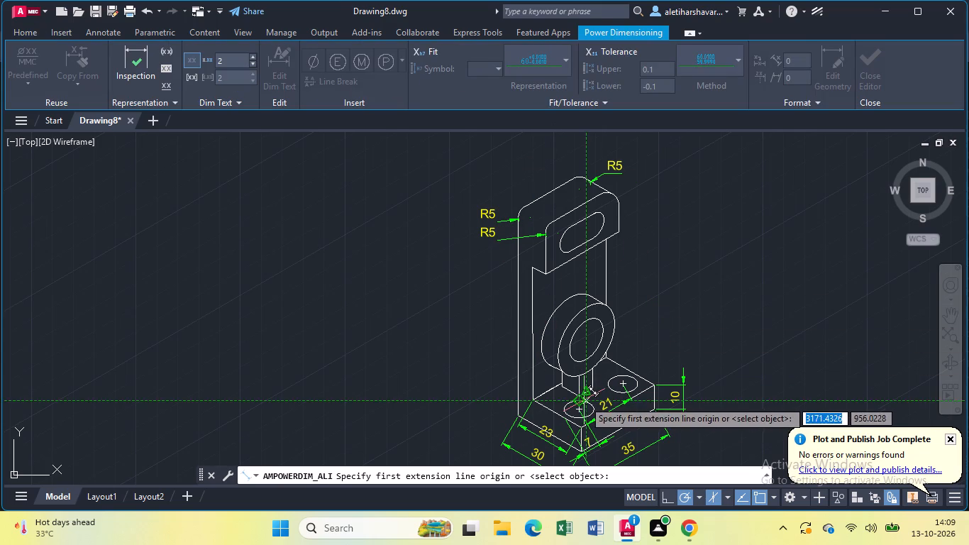
pyautogui.click(579, 385)
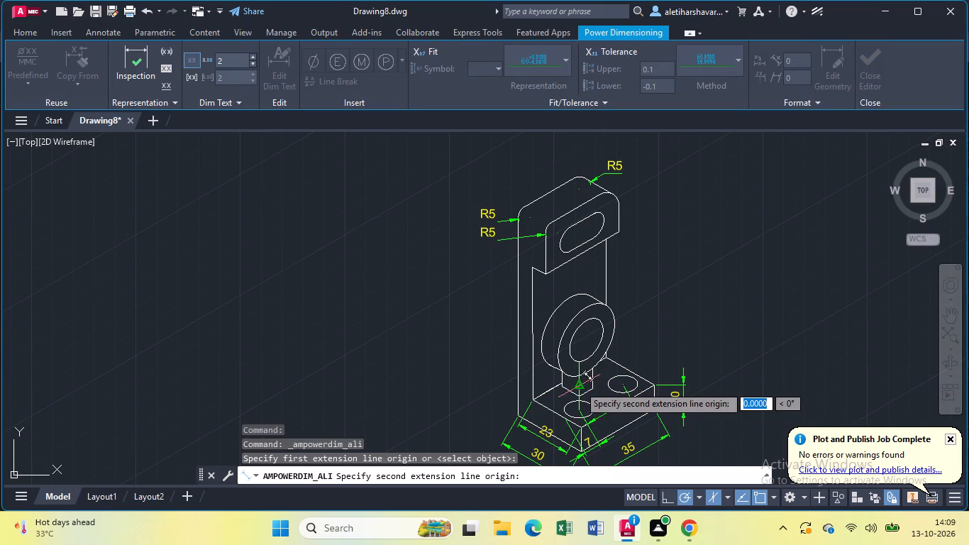
pyautogui.click(589, 382)
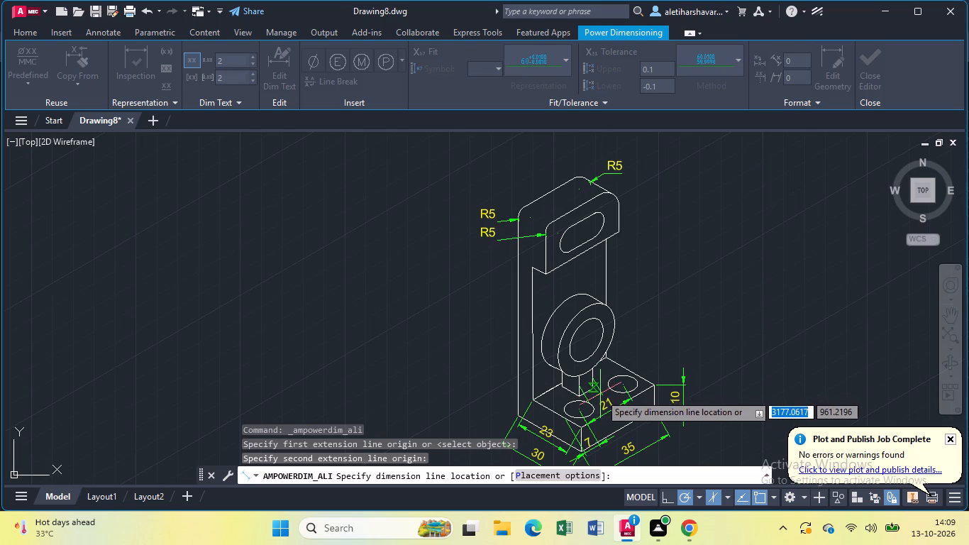
pyautogui.click(600, 394)
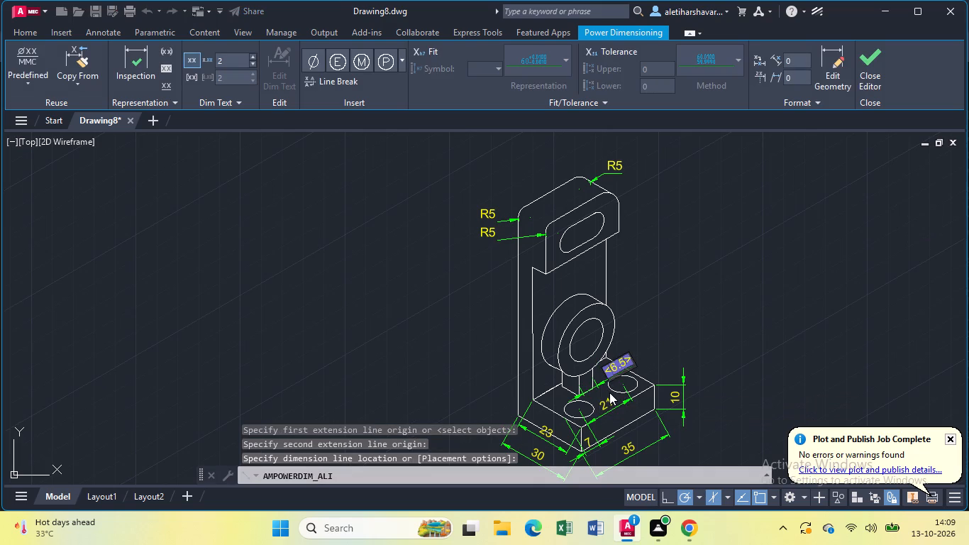
pyautogui.press('BackSpace')
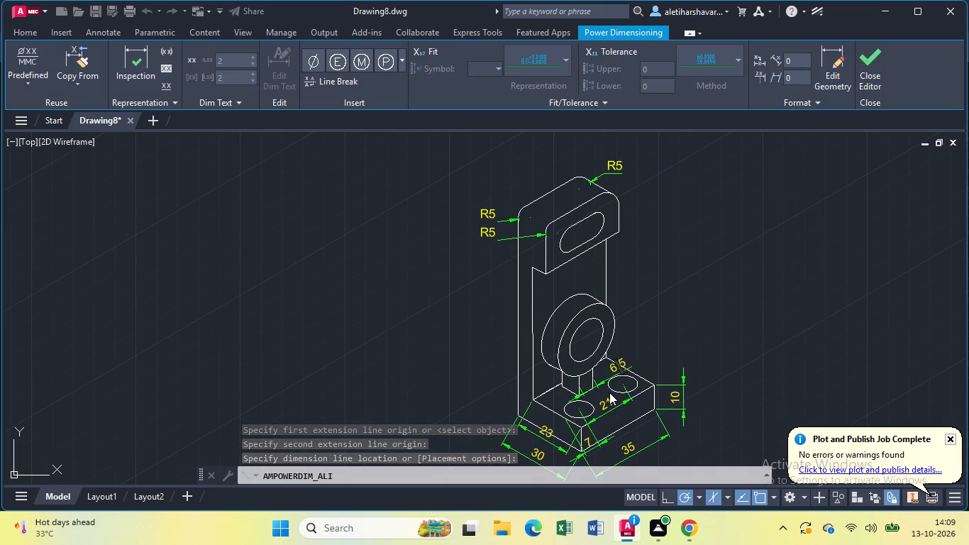
pyautogui.press('6')
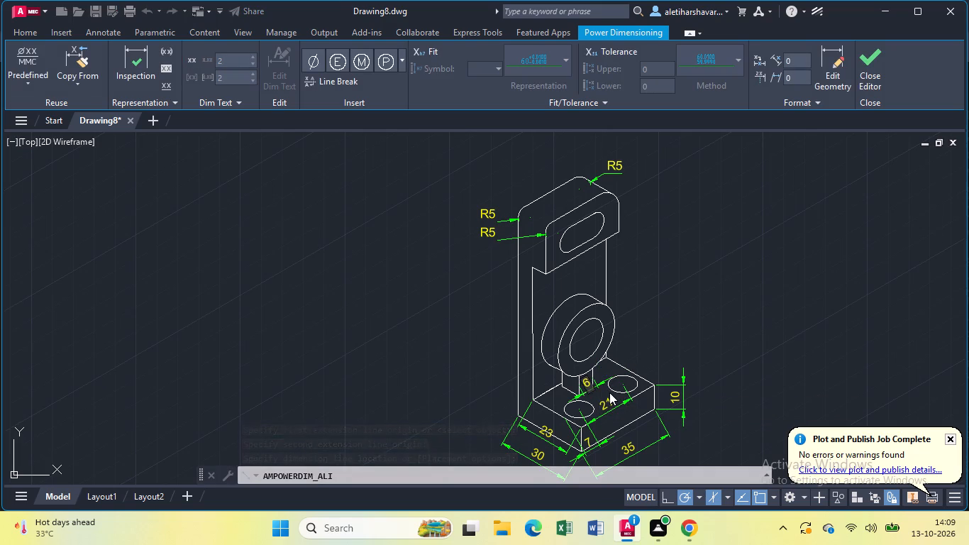
pyautogui.press('Return')
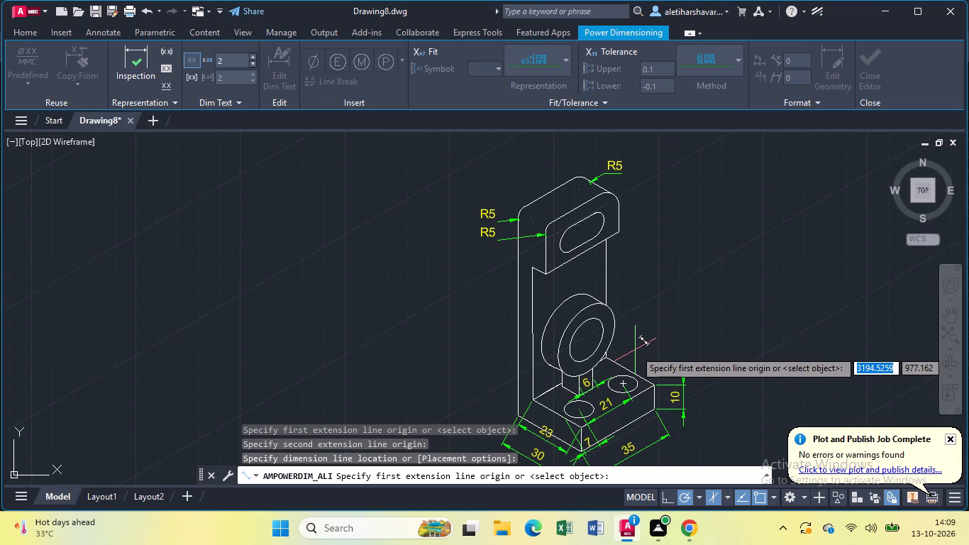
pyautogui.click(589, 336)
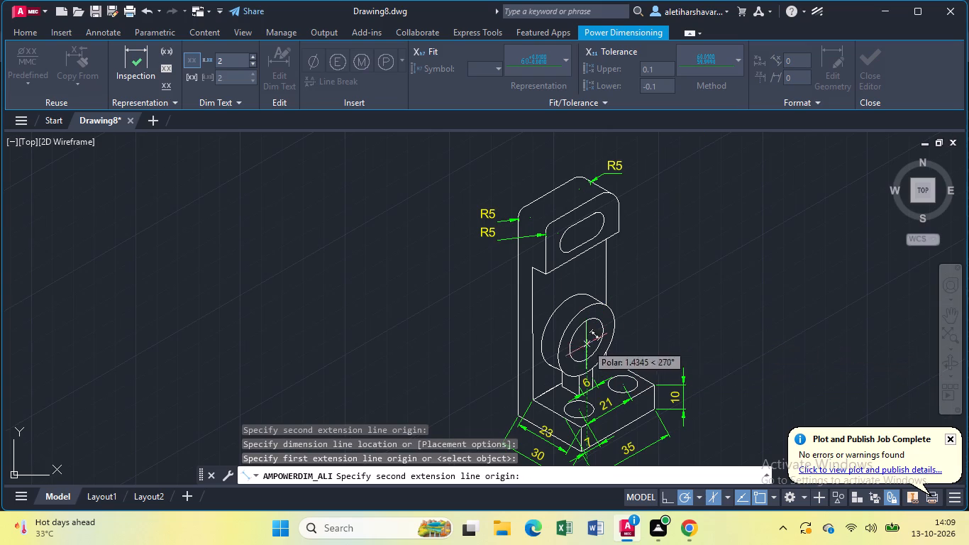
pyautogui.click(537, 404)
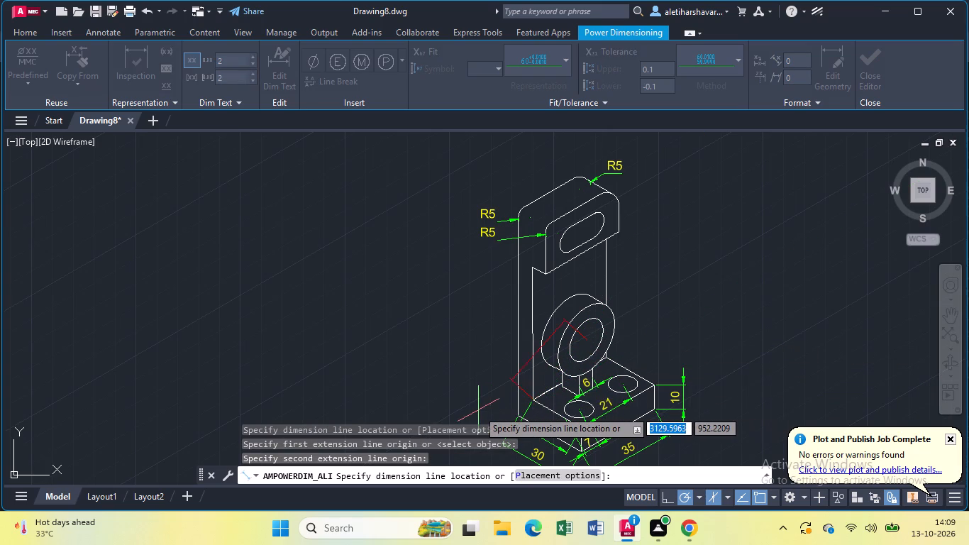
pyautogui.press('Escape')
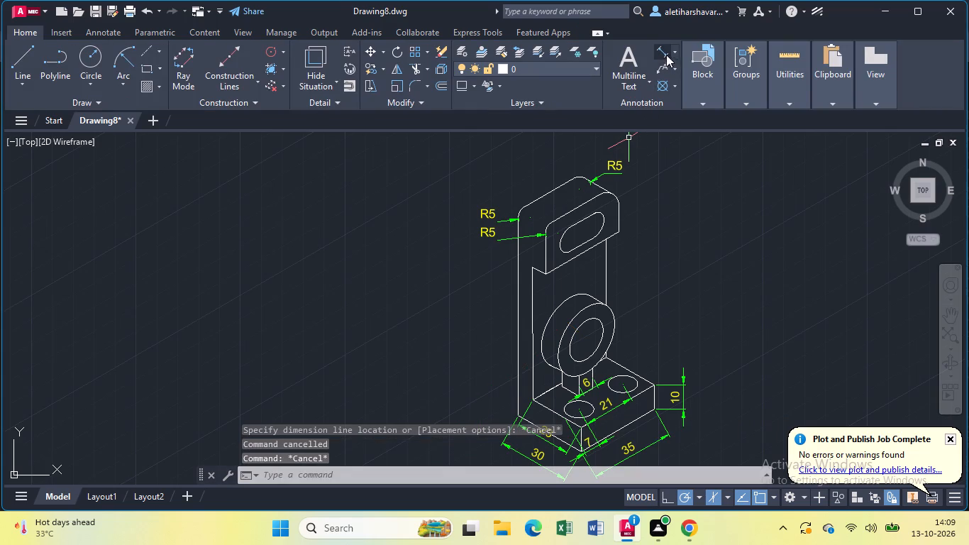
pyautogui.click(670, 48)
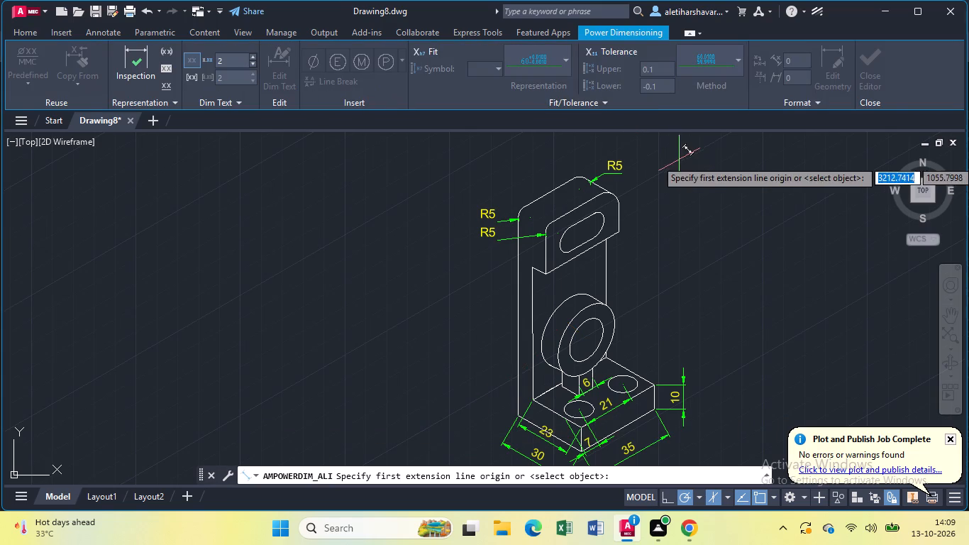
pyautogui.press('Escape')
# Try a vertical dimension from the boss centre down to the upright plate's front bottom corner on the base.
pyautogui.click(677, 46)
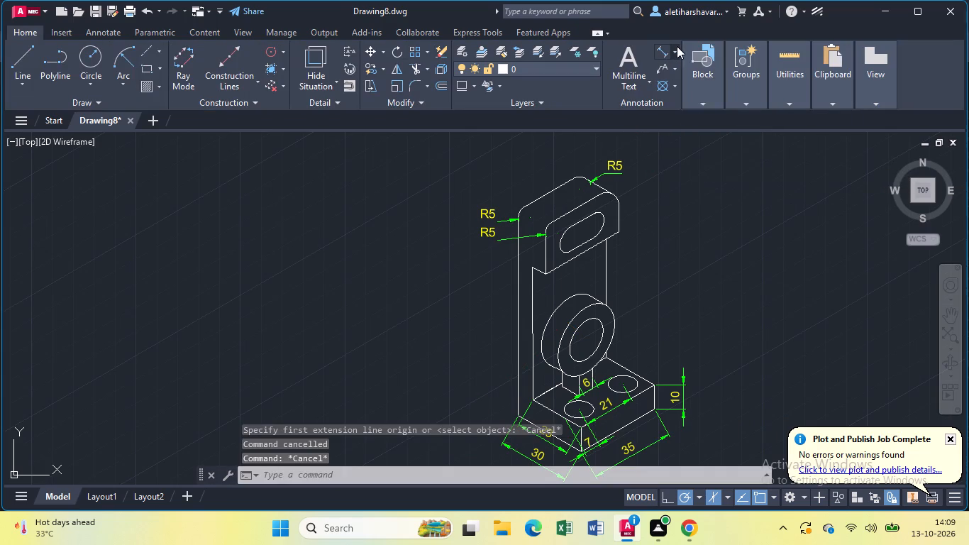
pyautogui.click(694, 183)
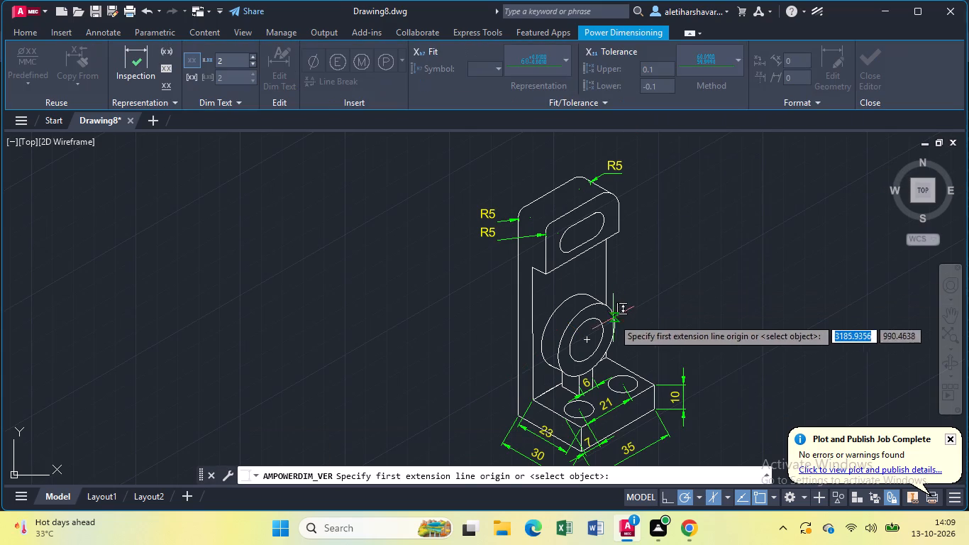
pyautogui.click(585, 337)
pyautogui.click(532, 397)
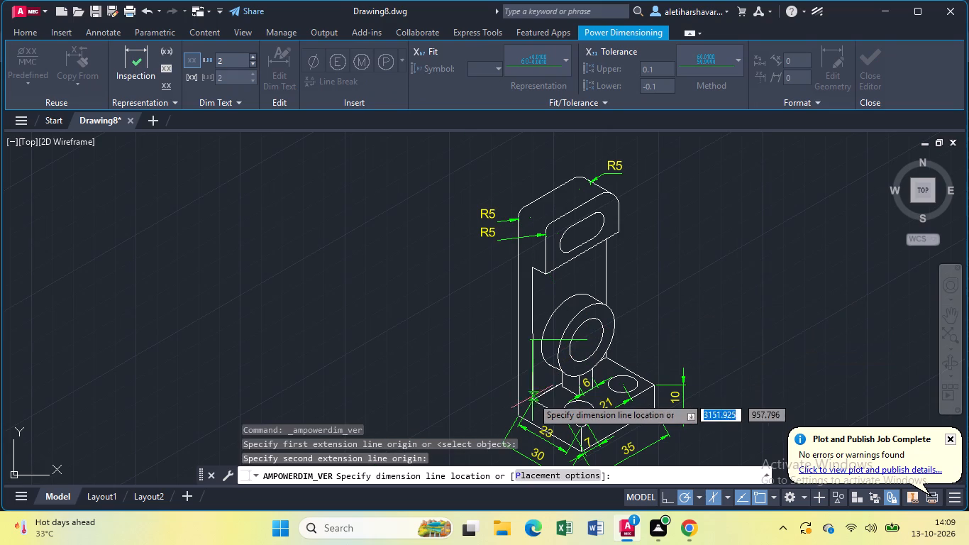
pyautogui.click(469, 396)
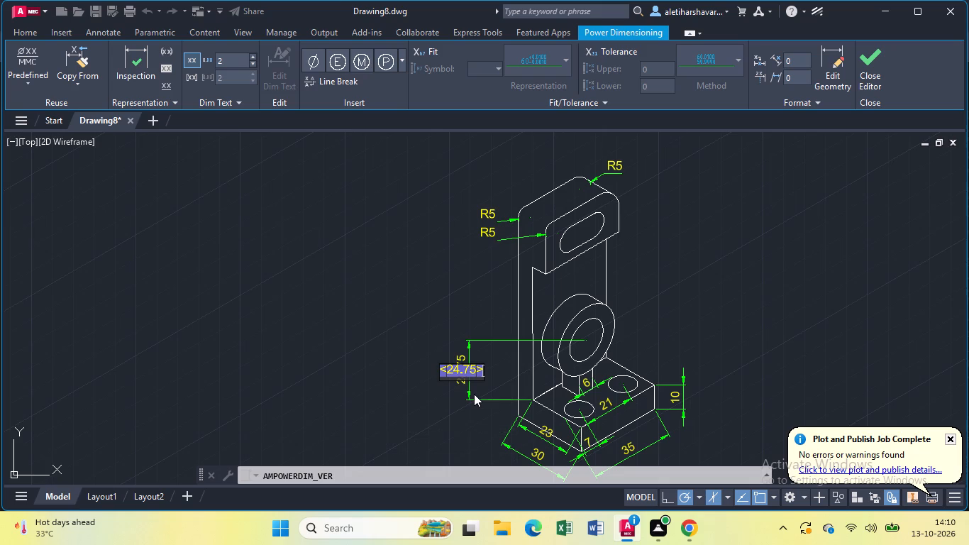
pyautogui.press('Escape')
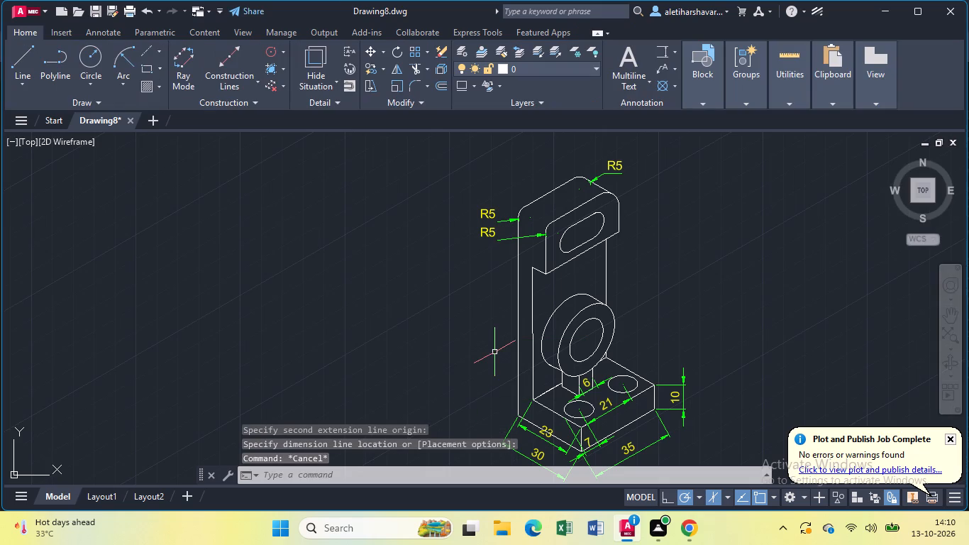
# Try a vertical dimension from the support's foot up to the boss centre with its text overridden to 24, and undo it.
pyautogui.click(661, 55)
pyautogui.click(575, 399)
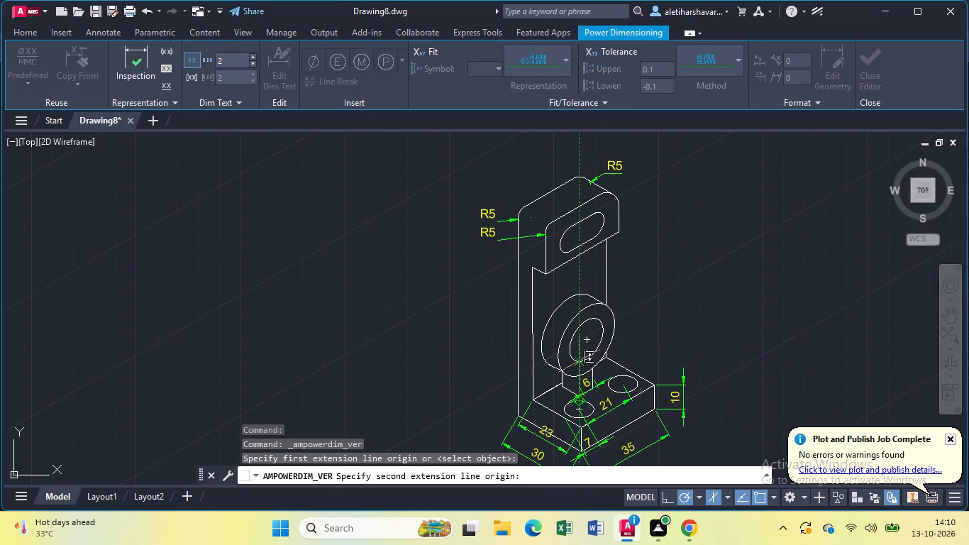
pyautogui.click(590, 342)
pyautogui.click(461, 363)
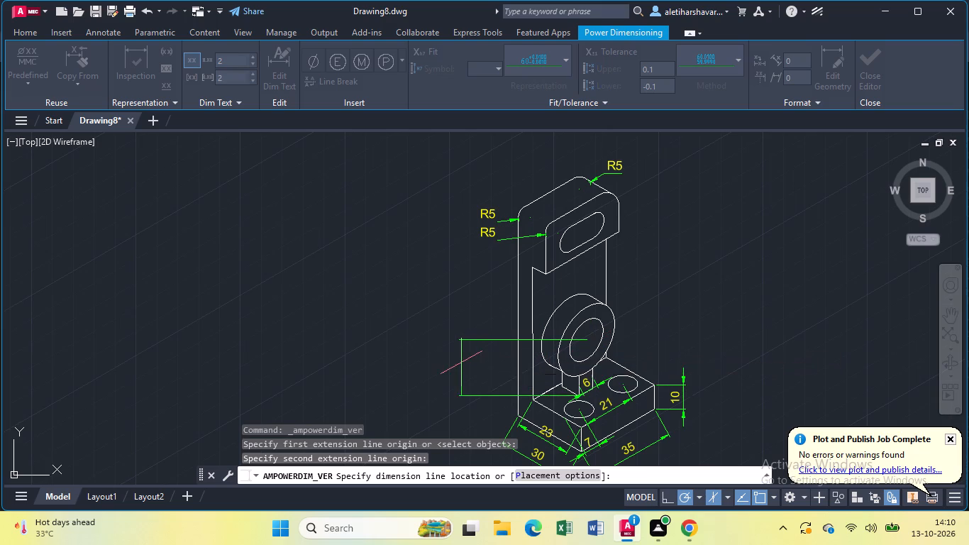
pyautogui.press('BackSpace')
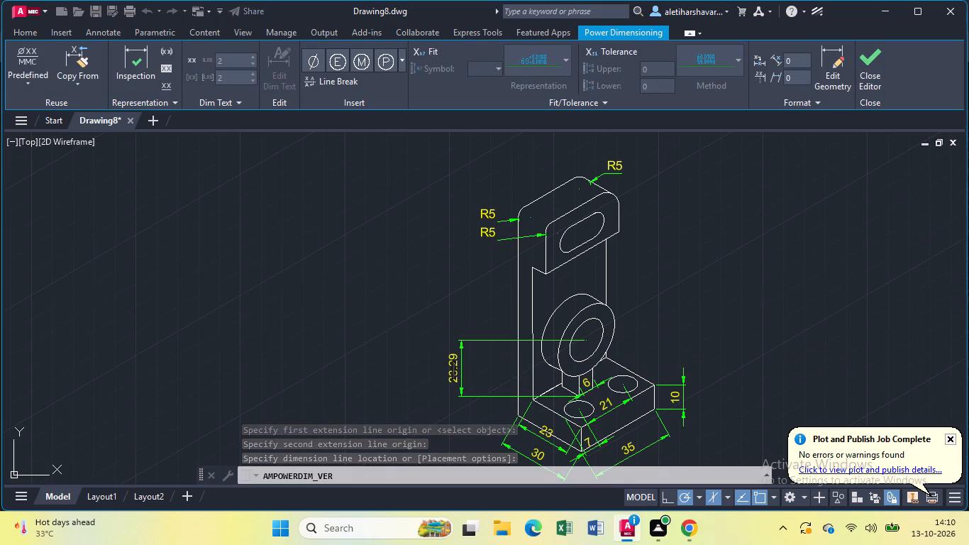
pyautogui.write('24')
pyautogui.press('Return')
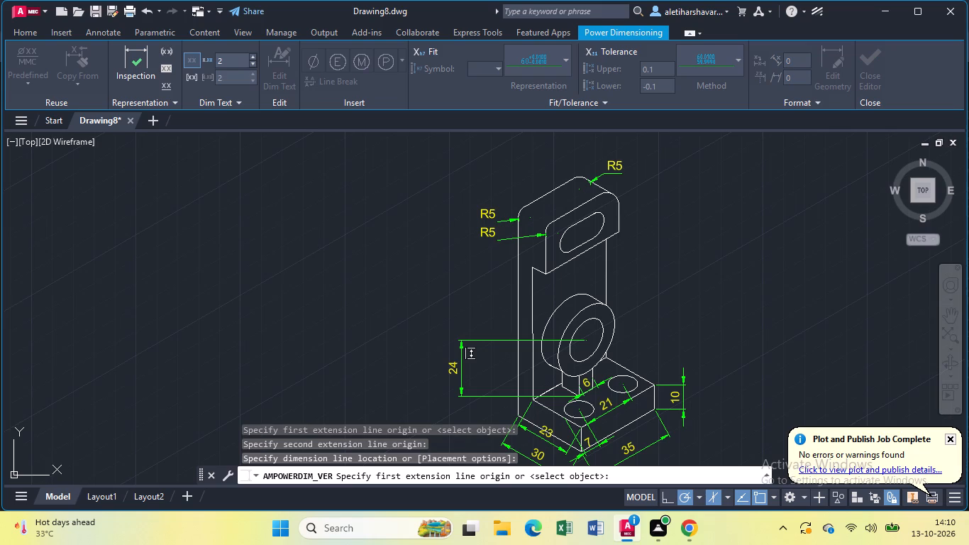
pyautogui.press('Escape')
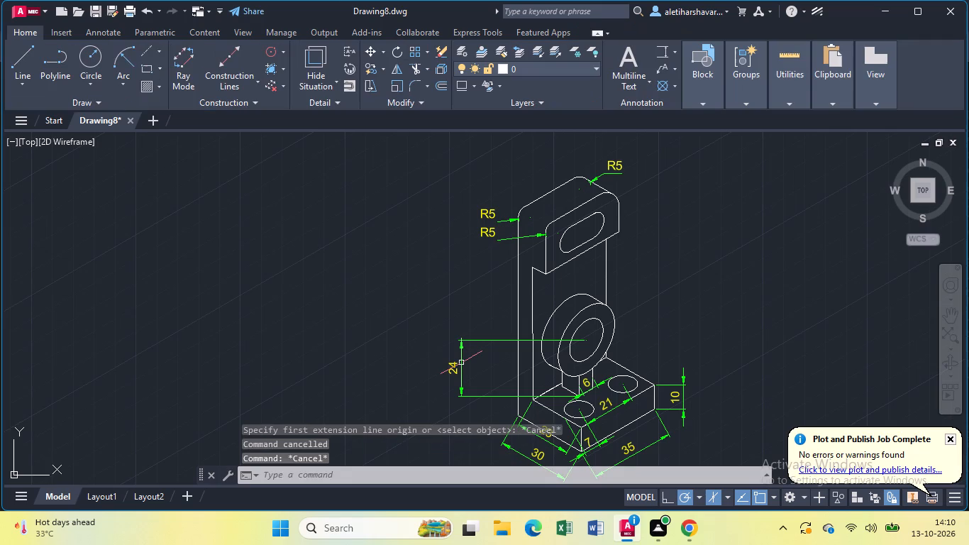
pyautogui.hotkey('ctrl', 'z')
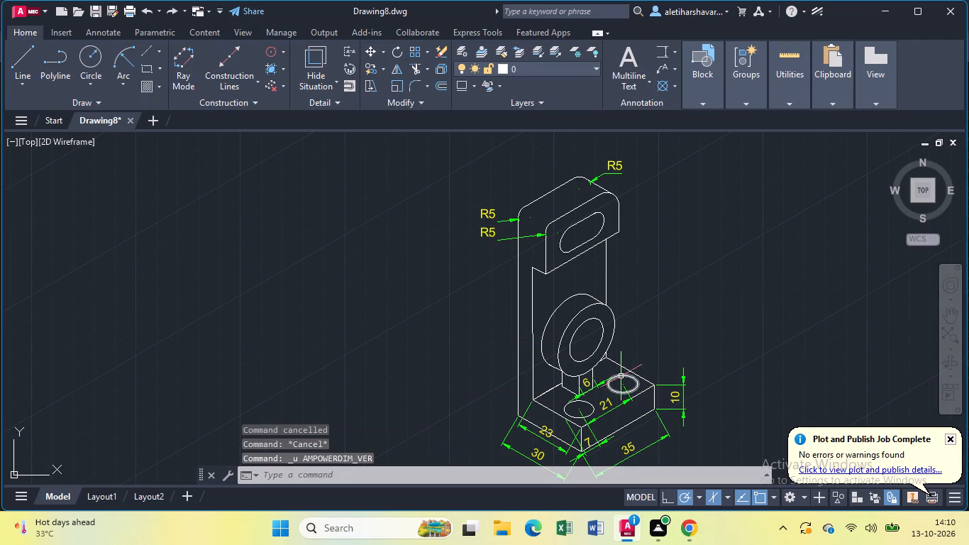
# Add a vertical dimension from the boss centre down to the support's foot, with its text overridden to 20.
pyautogui.click(663, 45)
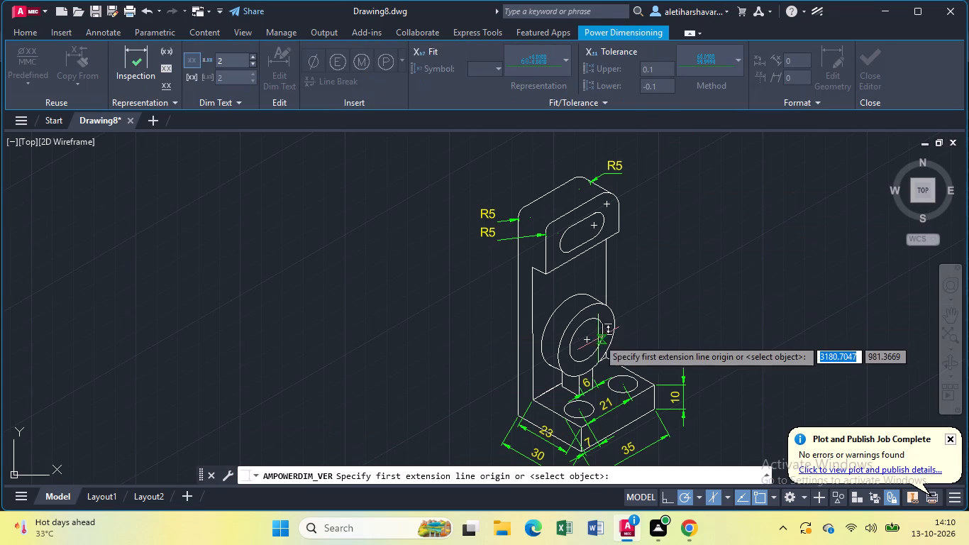
pyautogui.click(589, 341)
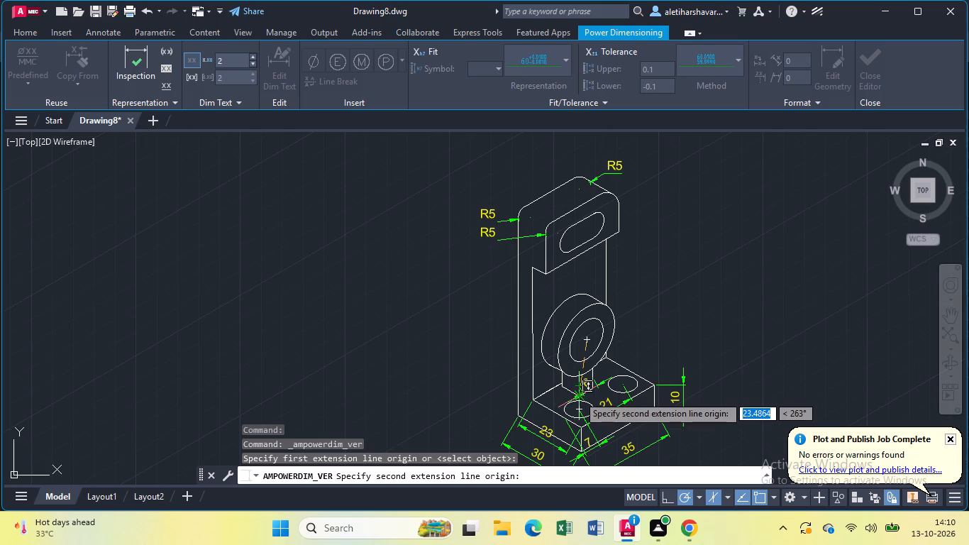
pyautogui.click(578, 395)
pyautogui.click(490, 398)
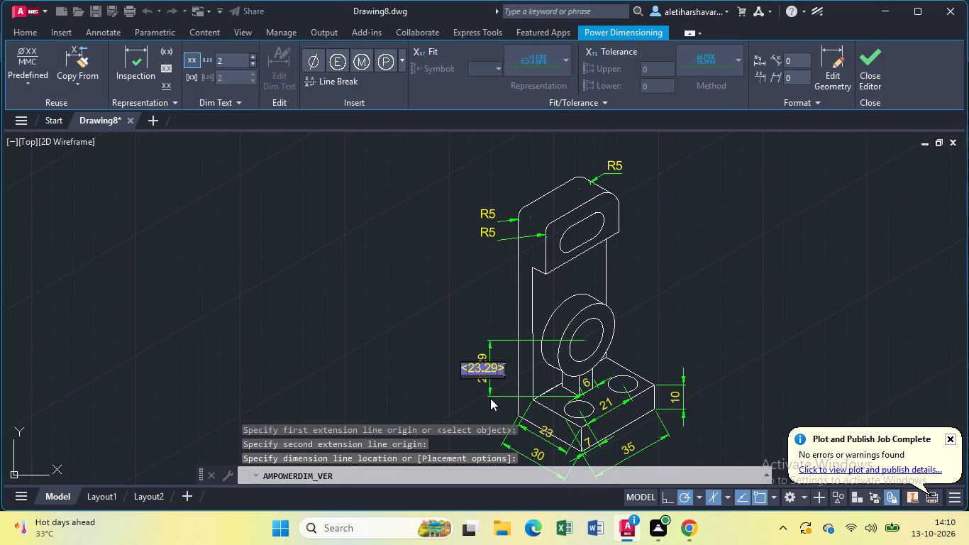
pyautogui.press('BackSpace')
pyautogui.write('20')
pyautogui.press('Return')
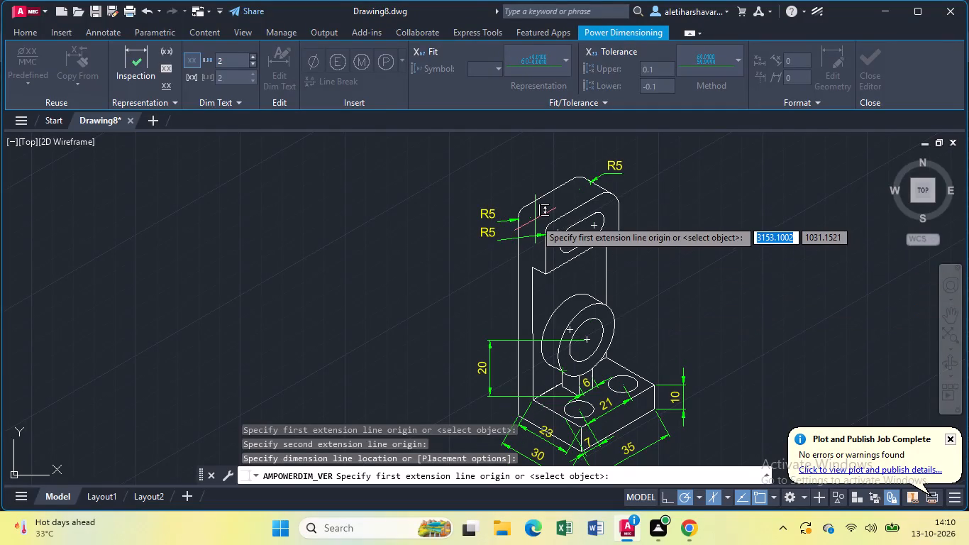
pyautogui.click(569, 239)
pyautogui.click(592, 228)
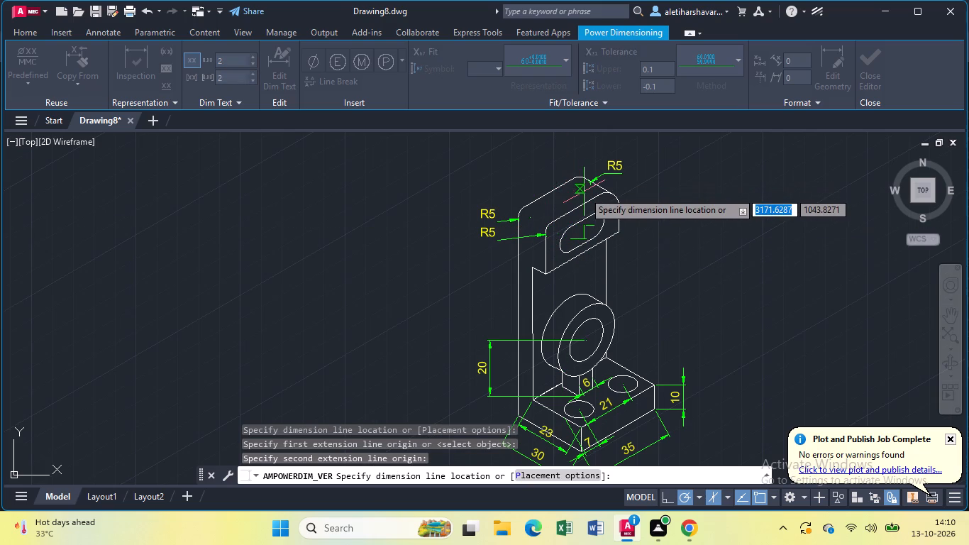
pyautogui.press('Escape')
# Add an aligned dimension between the two arc centres of the slot in the head, placed above the head.
pyautogui.click(675, 53)
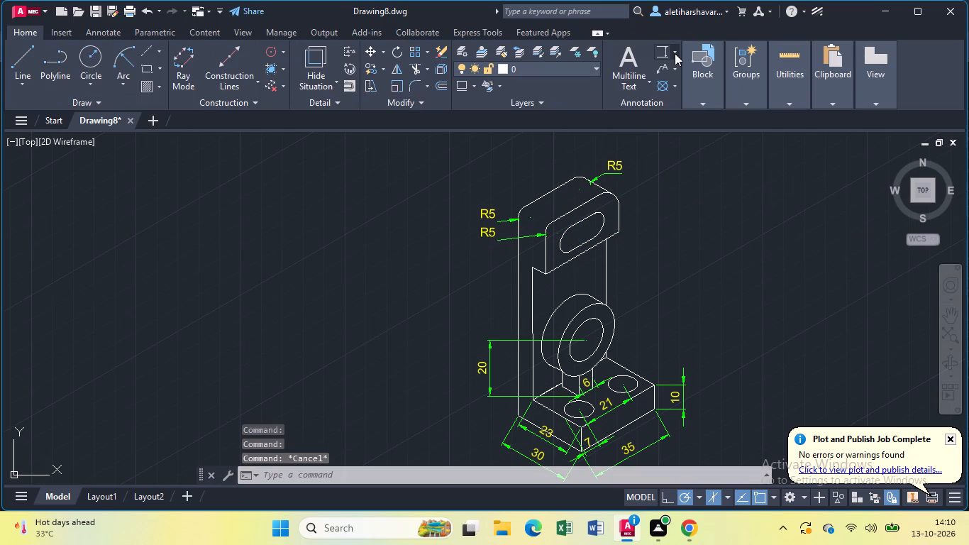
pyautogui.click(675, 137)
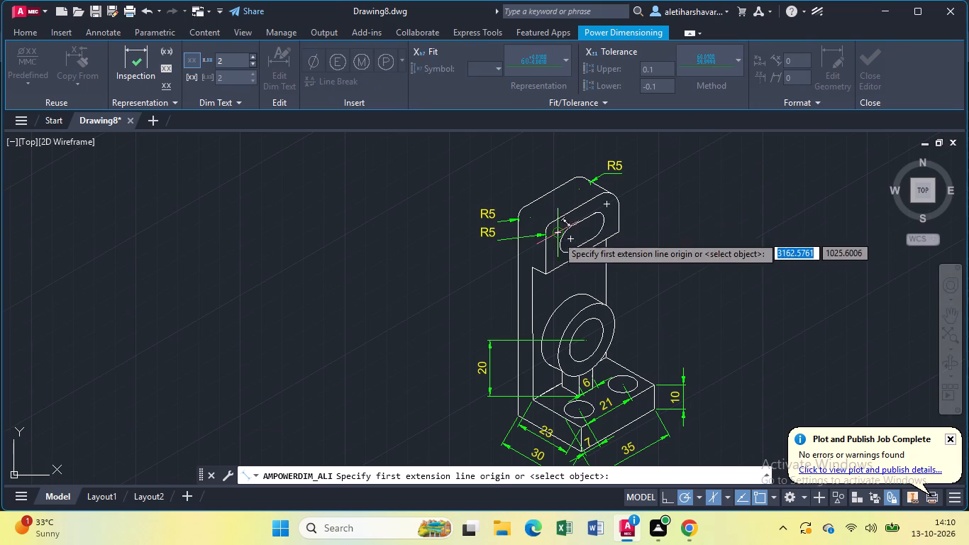
pyautogui.click(574, 241)
pyautogui.click(594, 226)
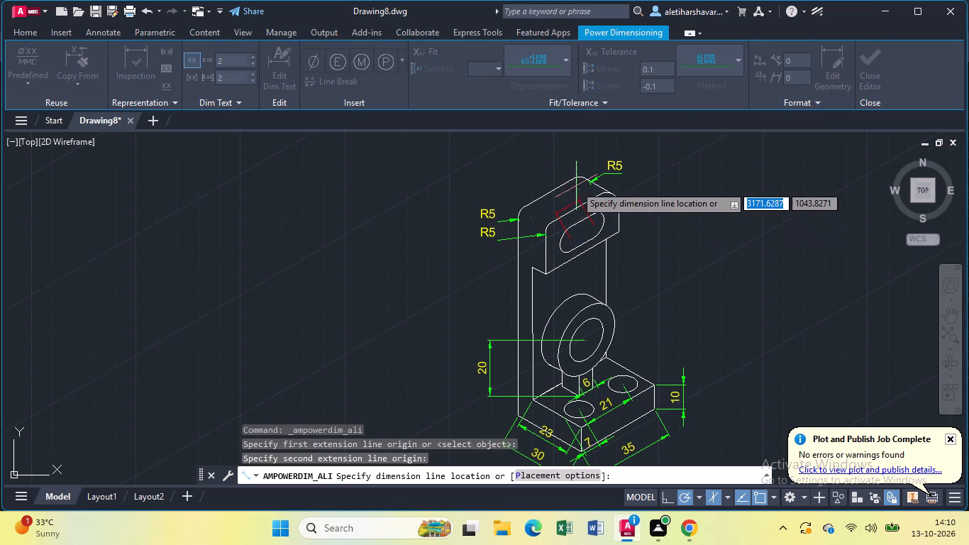
pyautogui.click(567, 171)
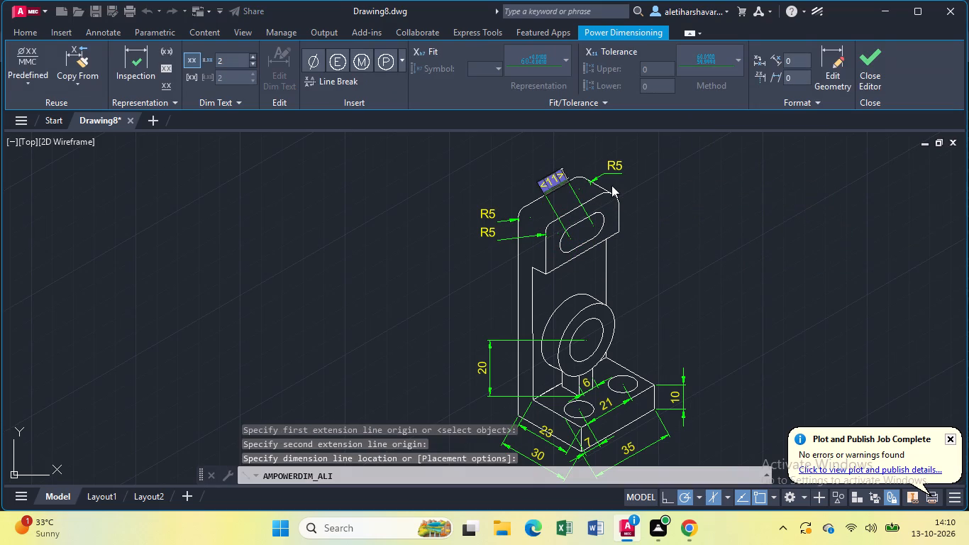
pyautogui.press('Return')
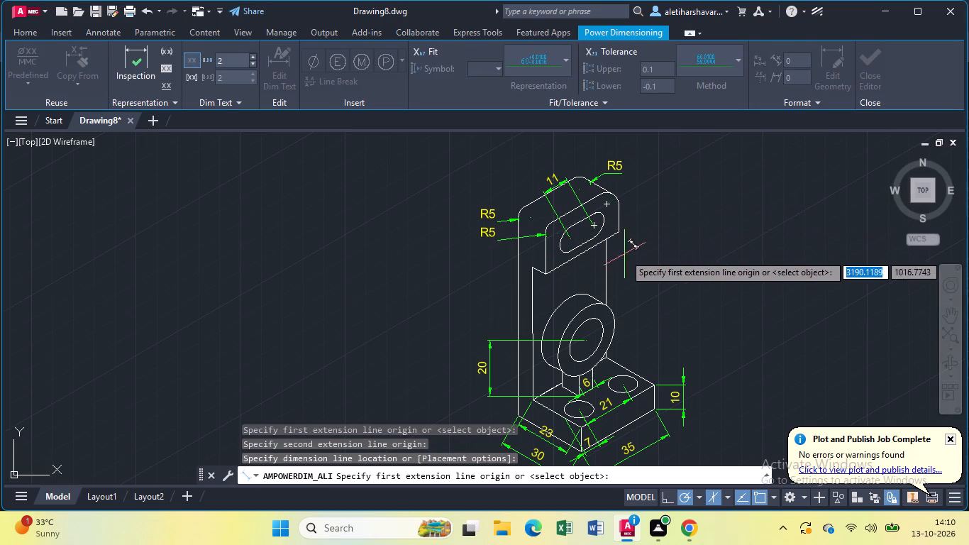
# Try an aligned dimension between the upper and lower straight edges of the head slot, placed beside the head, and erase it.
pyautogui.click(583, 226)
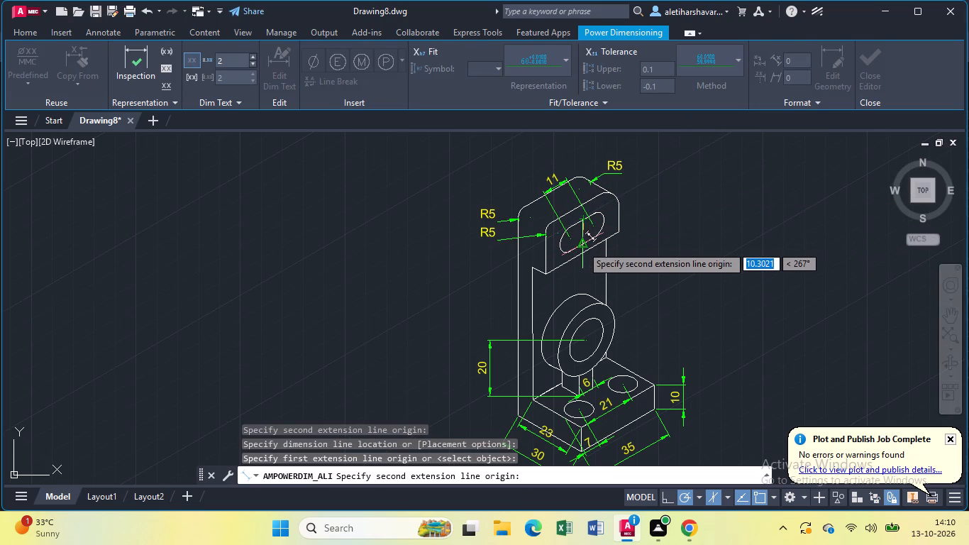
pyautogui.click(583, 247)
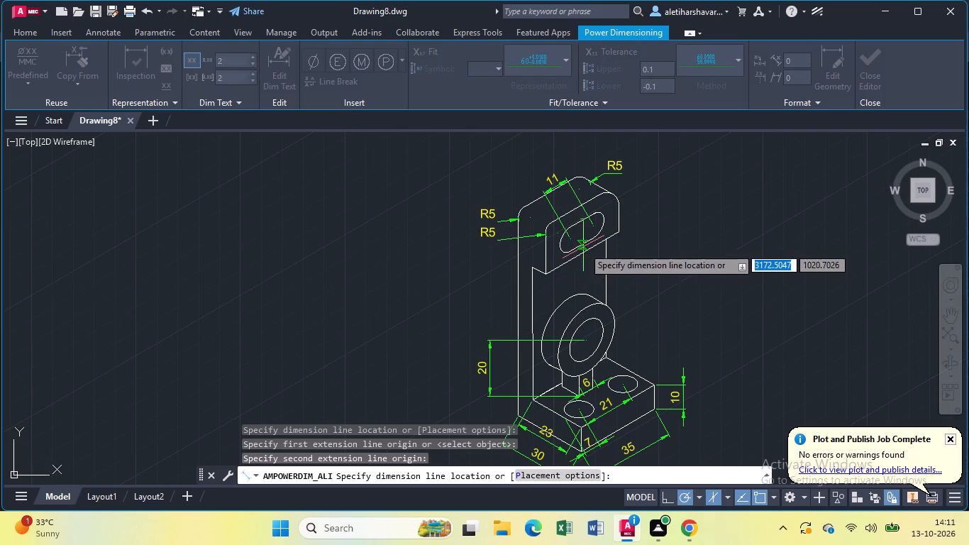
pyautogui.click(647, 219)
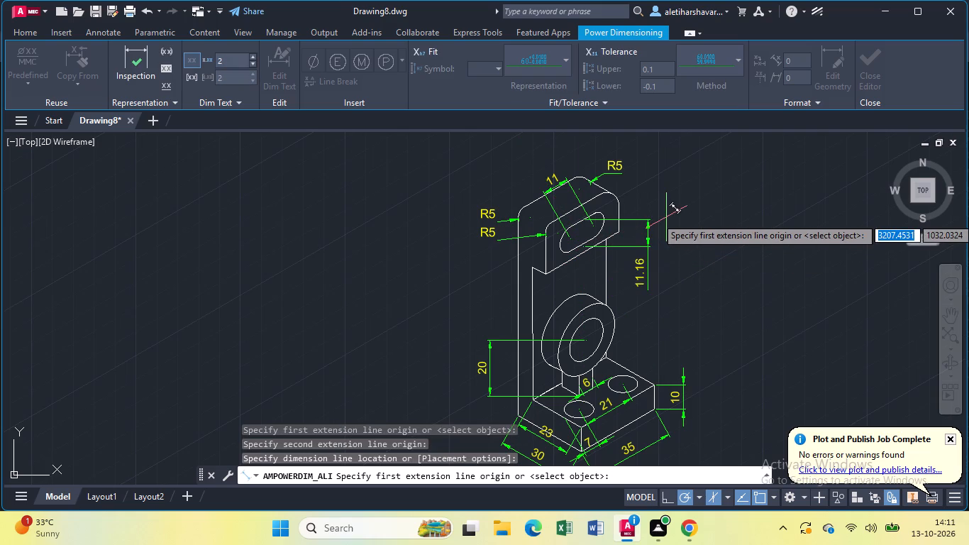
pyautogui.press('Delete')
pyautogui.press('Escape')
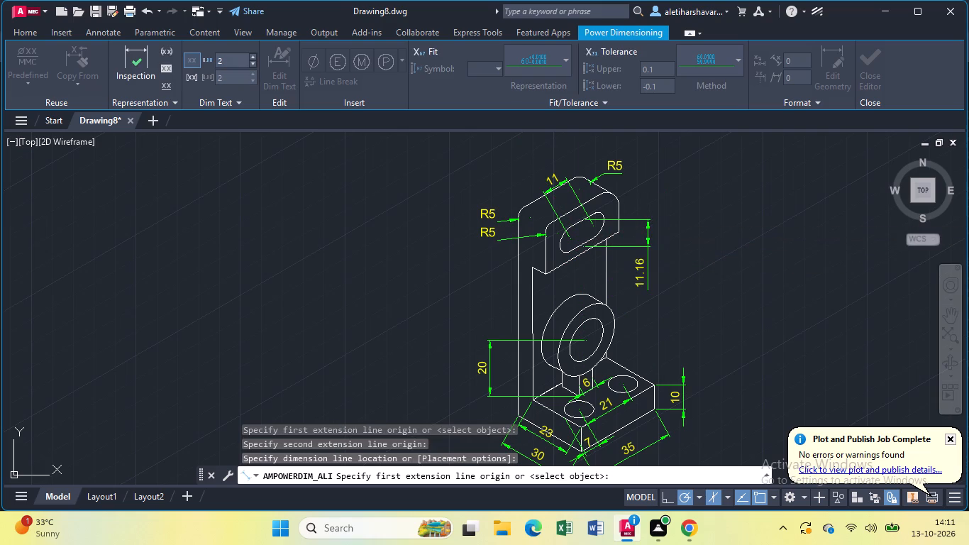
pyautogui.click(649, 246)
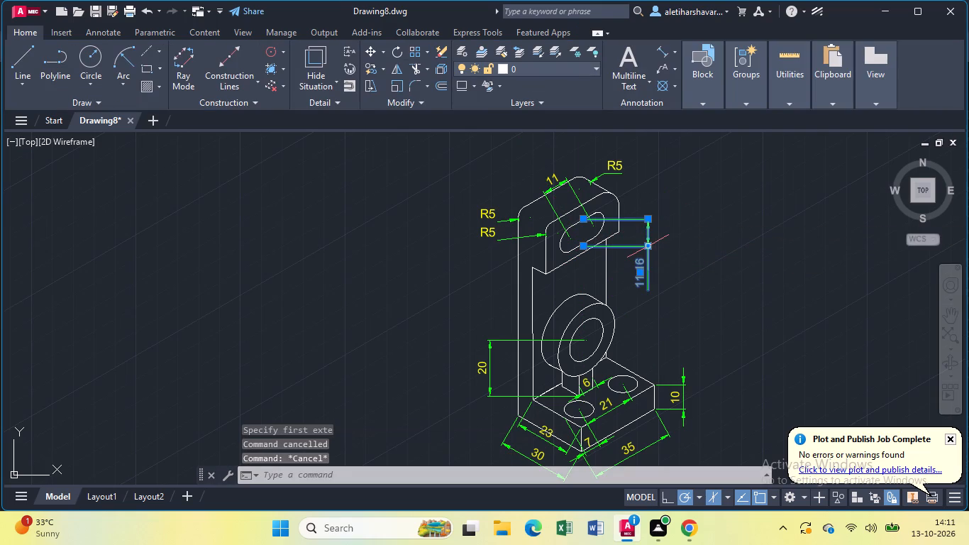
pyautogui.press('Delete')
# Add a vertical aligned dimension across the head slot, from its upper straight edge to its lower one, placed beside the head.
pyautogui.scroll(2, 648, 246)
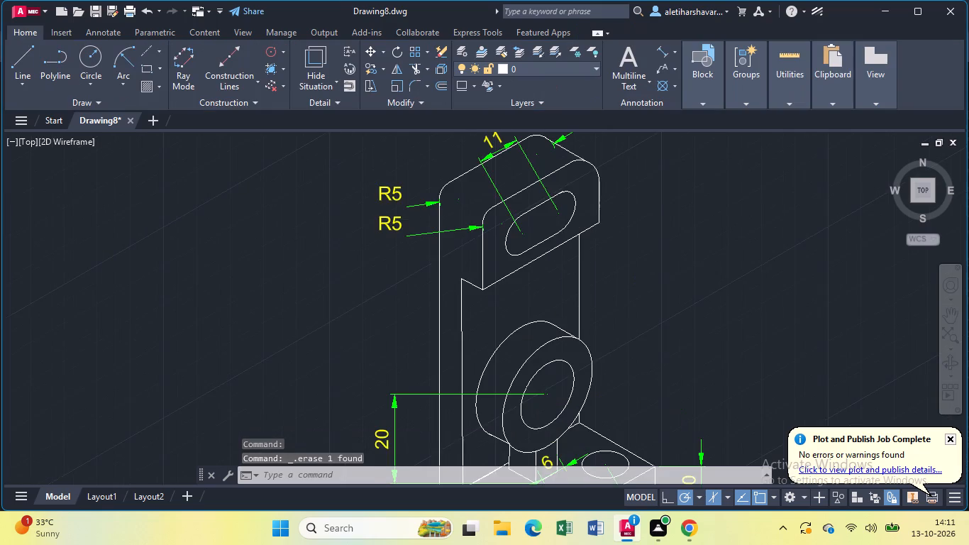
pyautogui.click(658, 45)
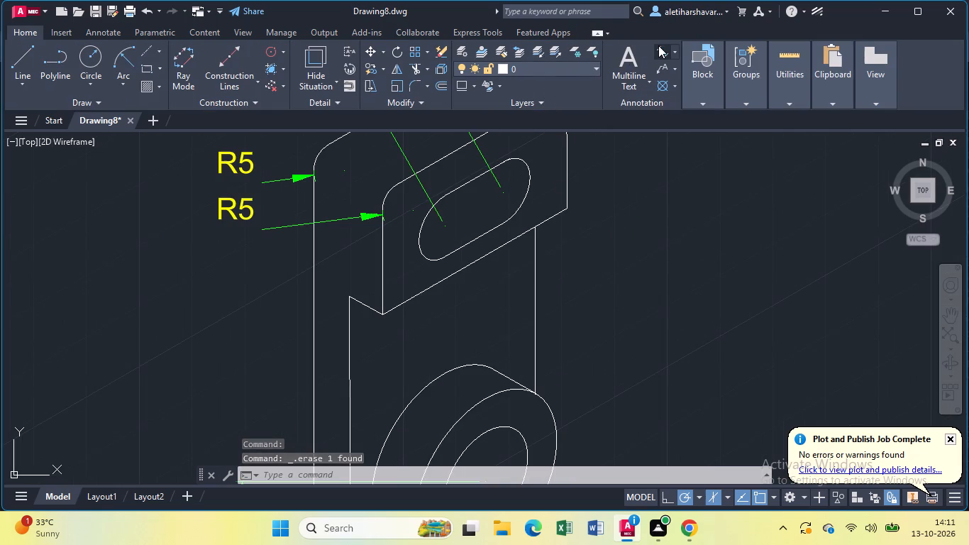
pyautogui.click(477, 180)
pyautogui.click(475, 239)
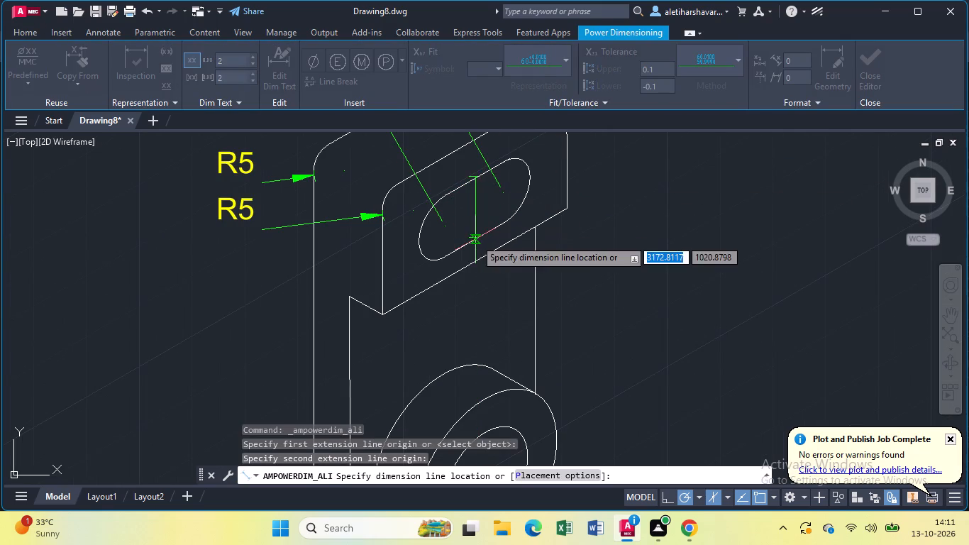
pyautogui.click(604, 189)
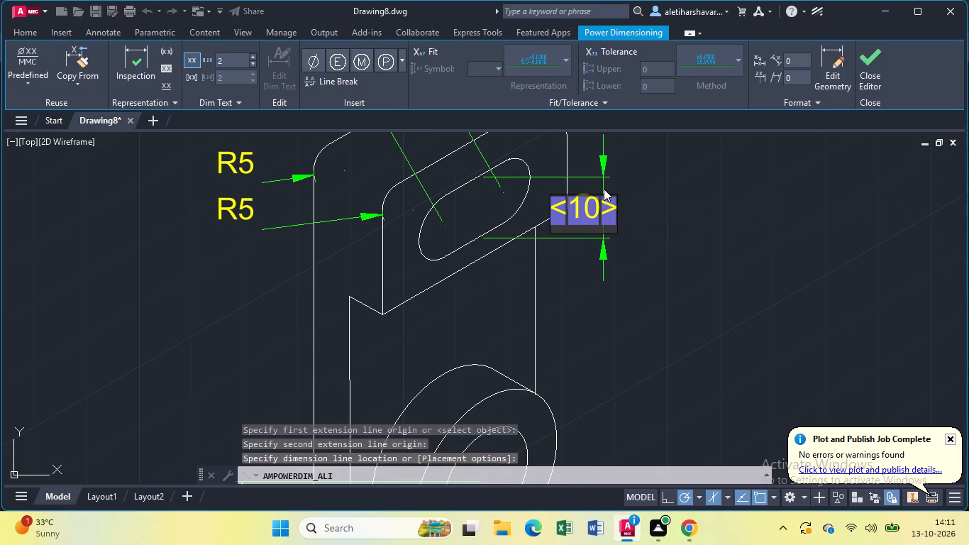
pyautogui.press('Return')
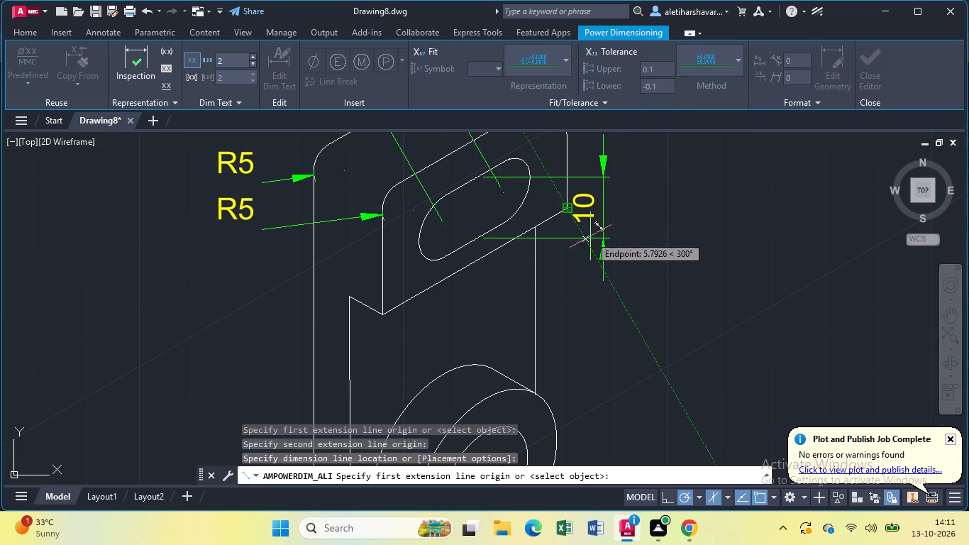
pyautogui.press('Escape')
# Add an aligned dimension for the boss thickness, between its rear and front outer curves, placed above the boss.
pyautogui.scroll(-1, 604, 259)
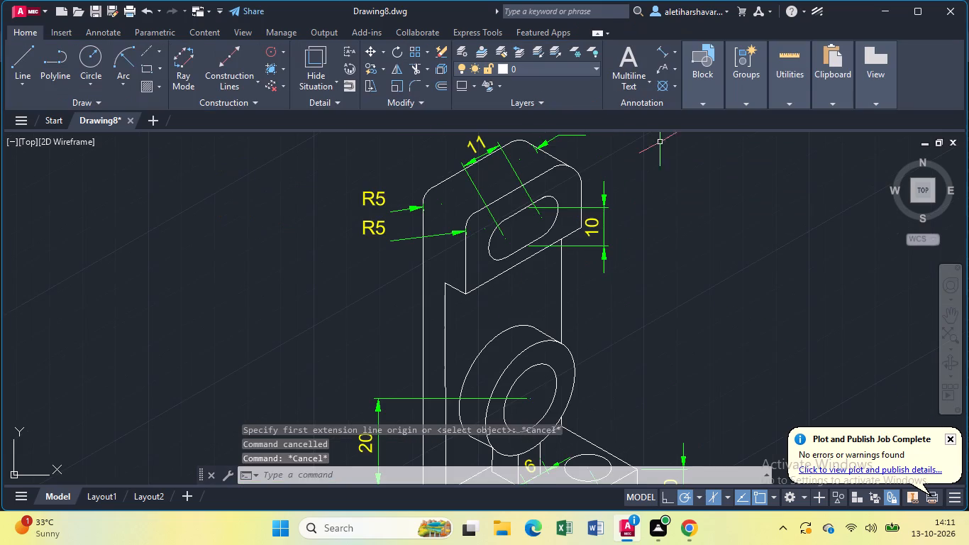
pyautogui.click(657, 48)
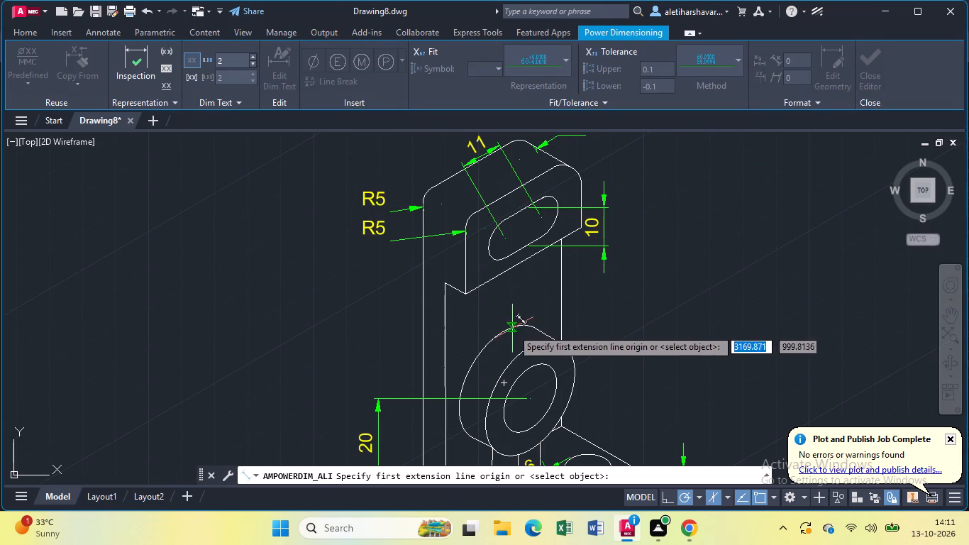
pyautogui.click(495, 338)
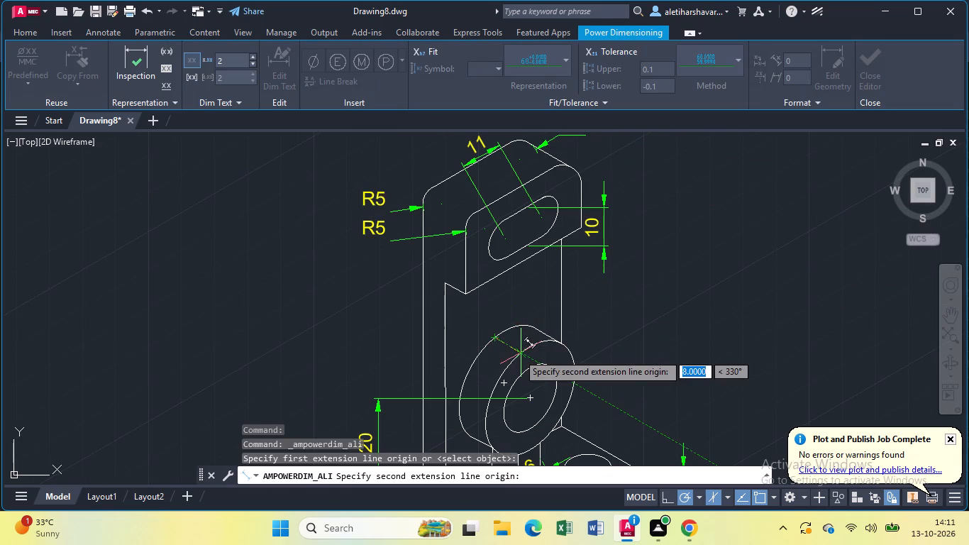
pyautogui.click(519, 354)
pyautogui.click(581, 324)
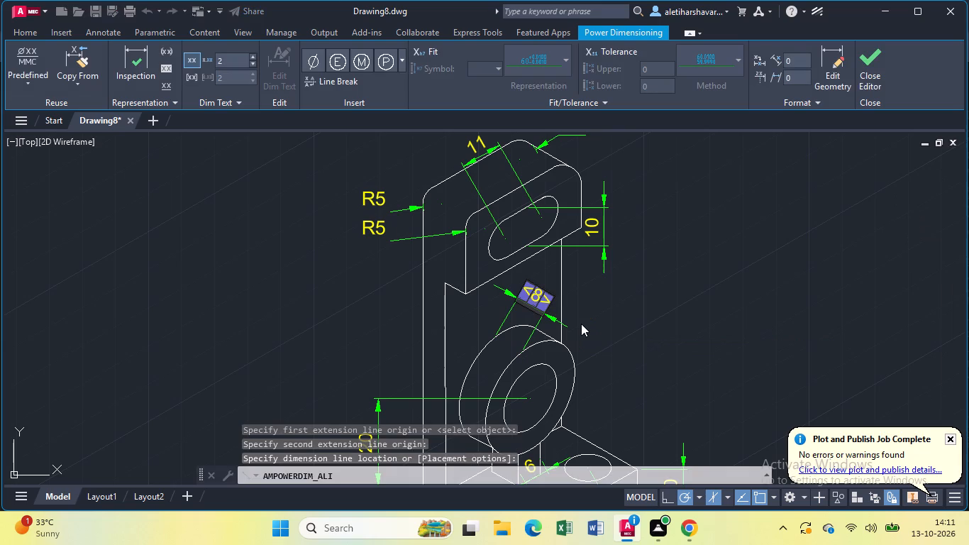
pyautogui.press('Return')
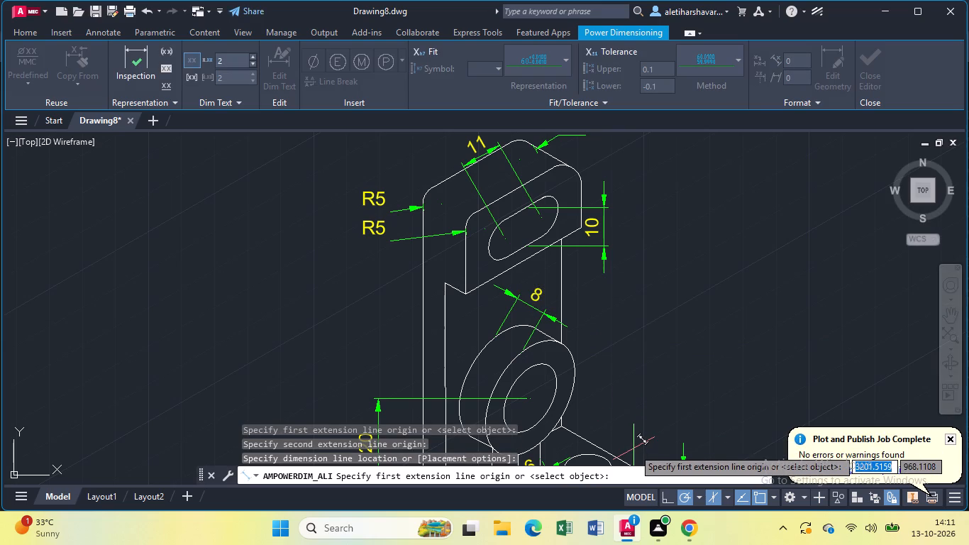
pyautogui.scroll(-1, 626, 436)
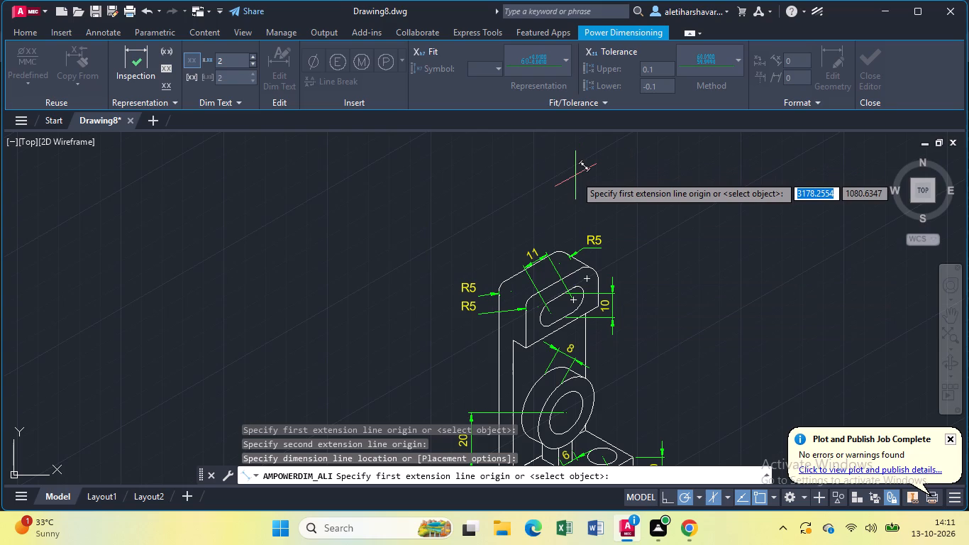
pyautogui.press('Escape')
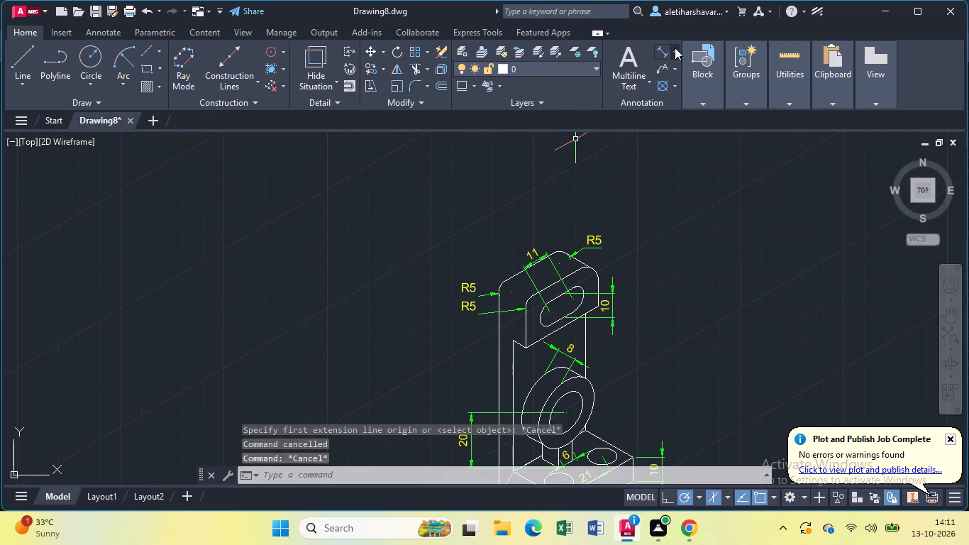
# Add a radius dimension to the rounded upper corner of the head's front face that has no radius yet.
pyautogui.click(675, 48)
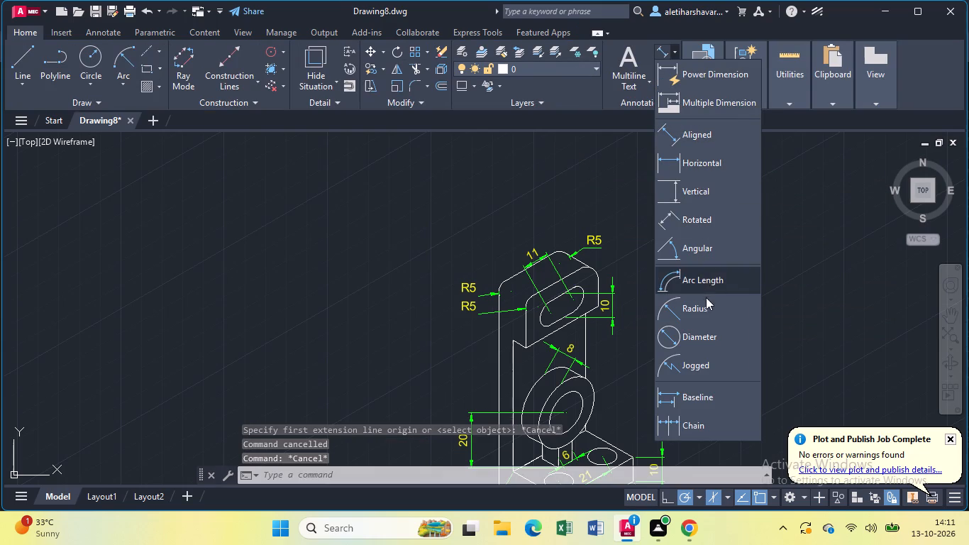
pyautogui.click(707, 304)
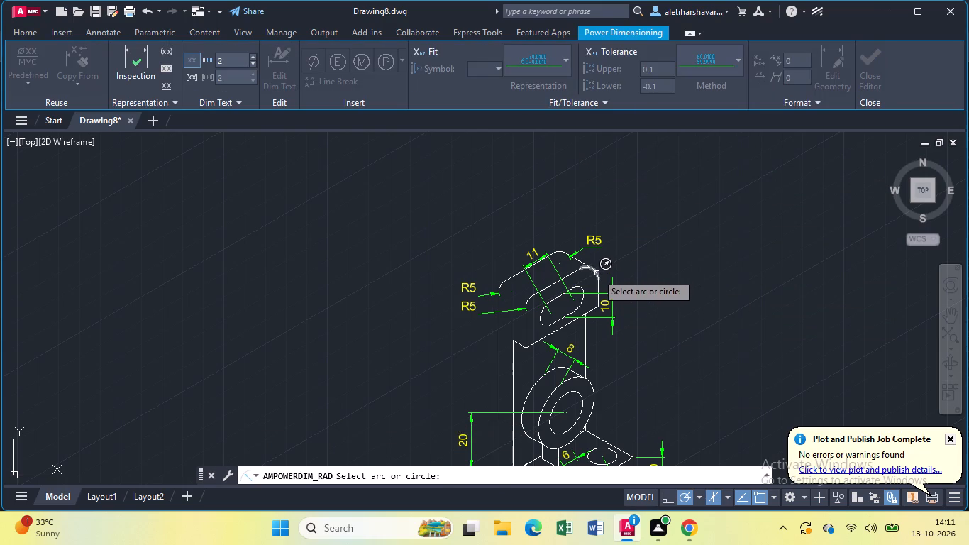
pyautogui.click(597, 273)
pyautogui.click(607, 258)
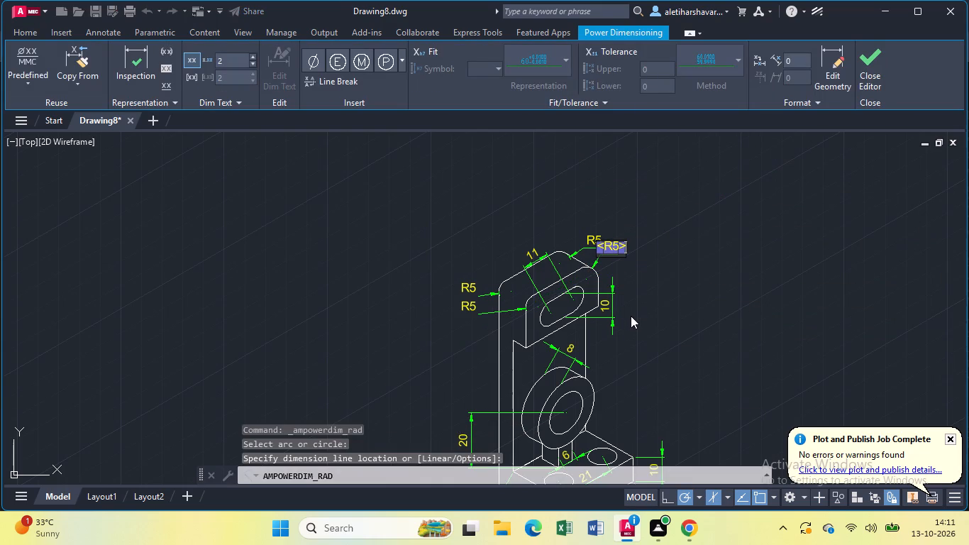
pyautogui.press('Return')
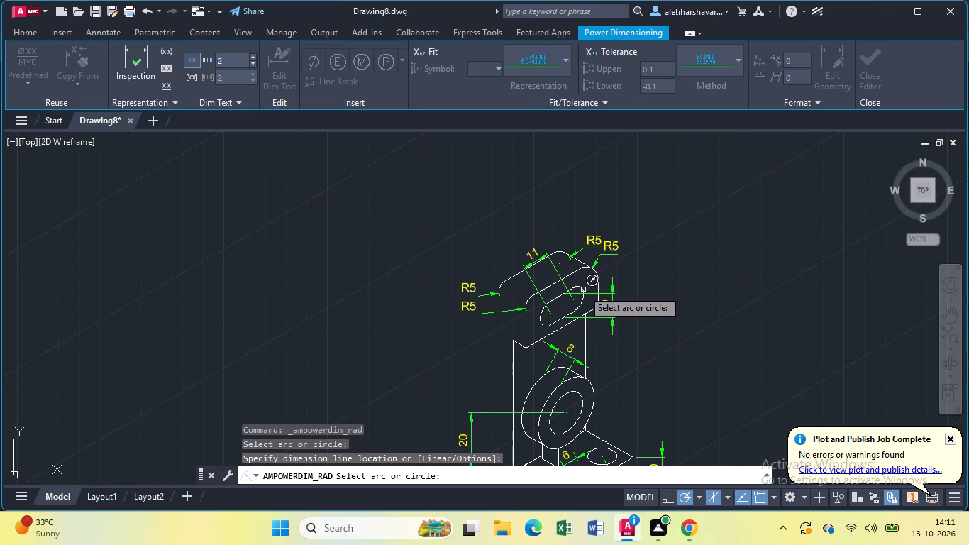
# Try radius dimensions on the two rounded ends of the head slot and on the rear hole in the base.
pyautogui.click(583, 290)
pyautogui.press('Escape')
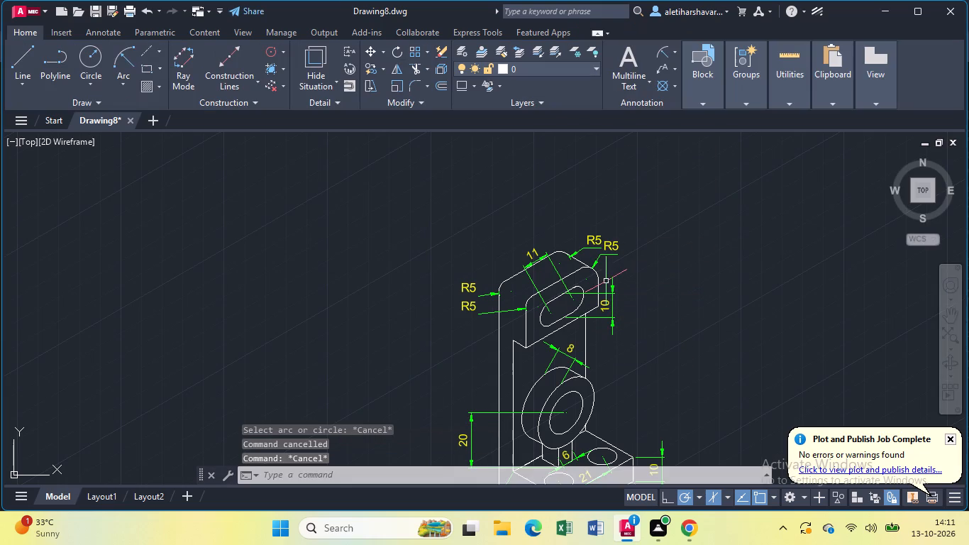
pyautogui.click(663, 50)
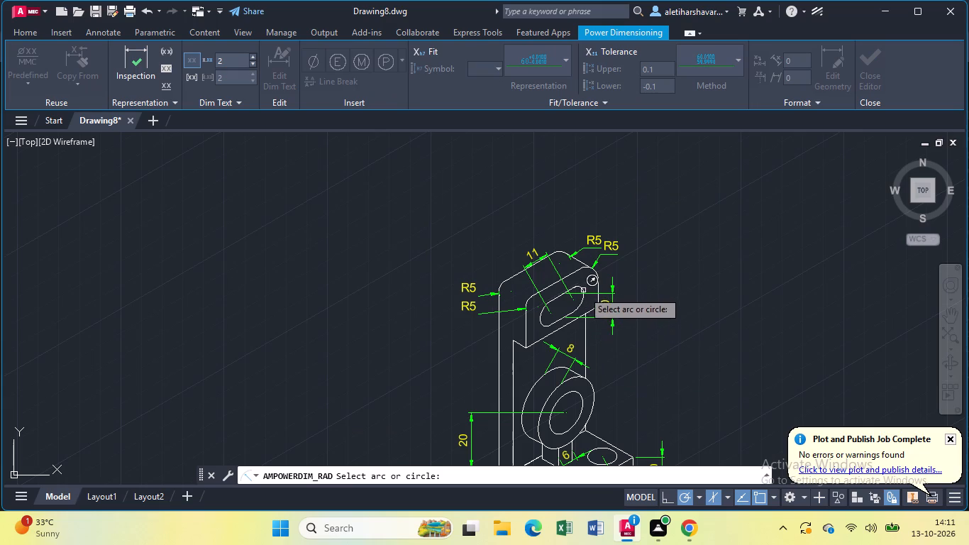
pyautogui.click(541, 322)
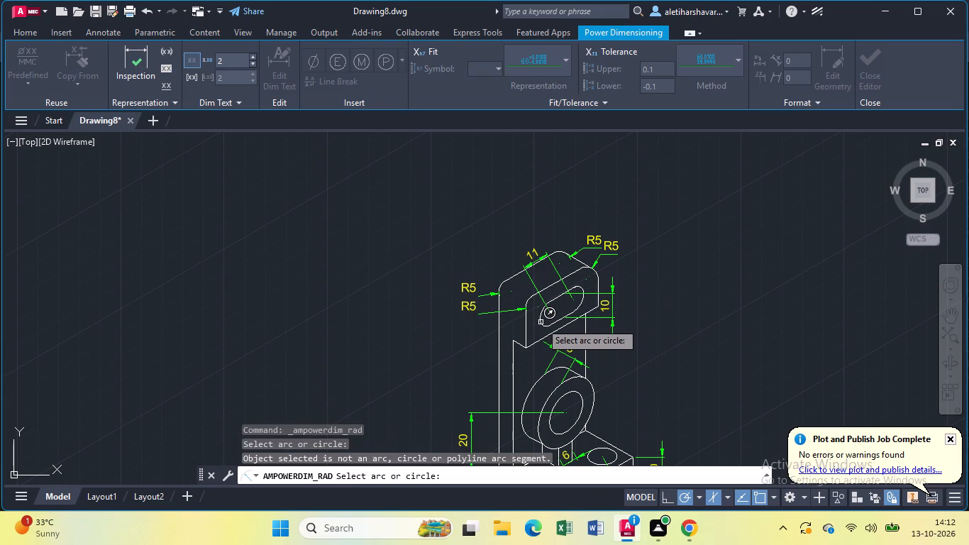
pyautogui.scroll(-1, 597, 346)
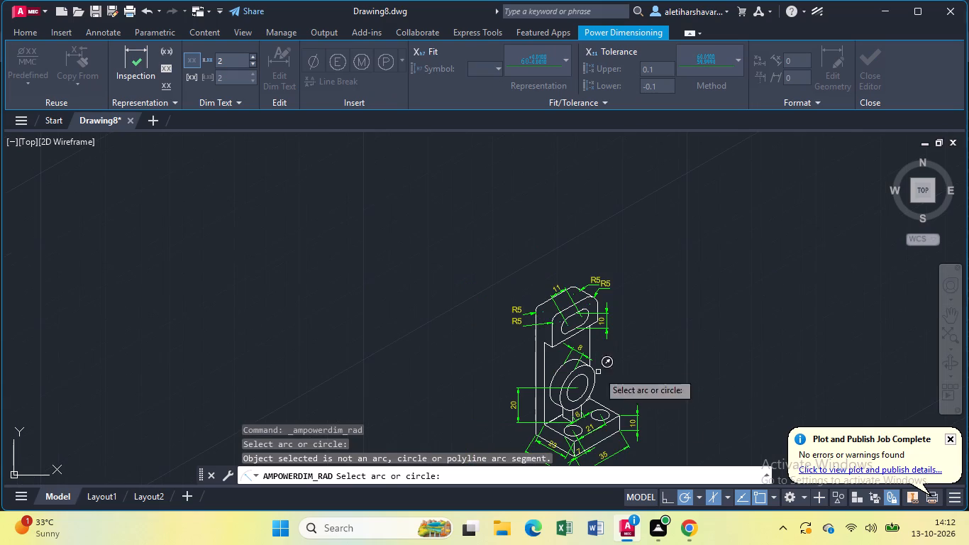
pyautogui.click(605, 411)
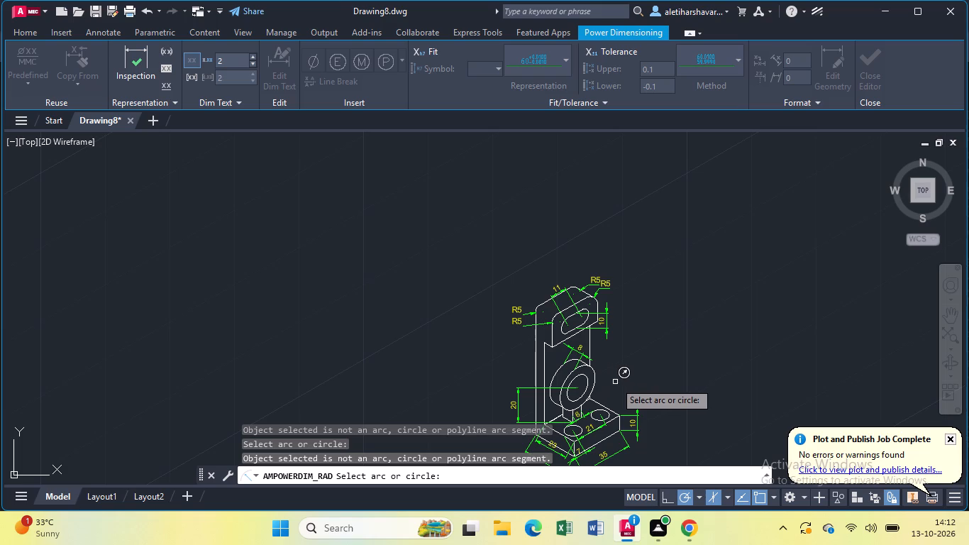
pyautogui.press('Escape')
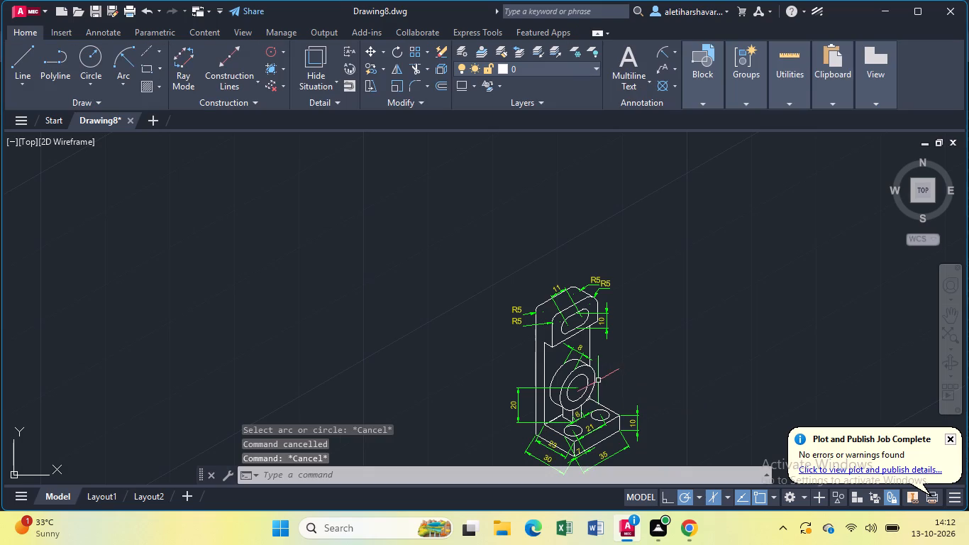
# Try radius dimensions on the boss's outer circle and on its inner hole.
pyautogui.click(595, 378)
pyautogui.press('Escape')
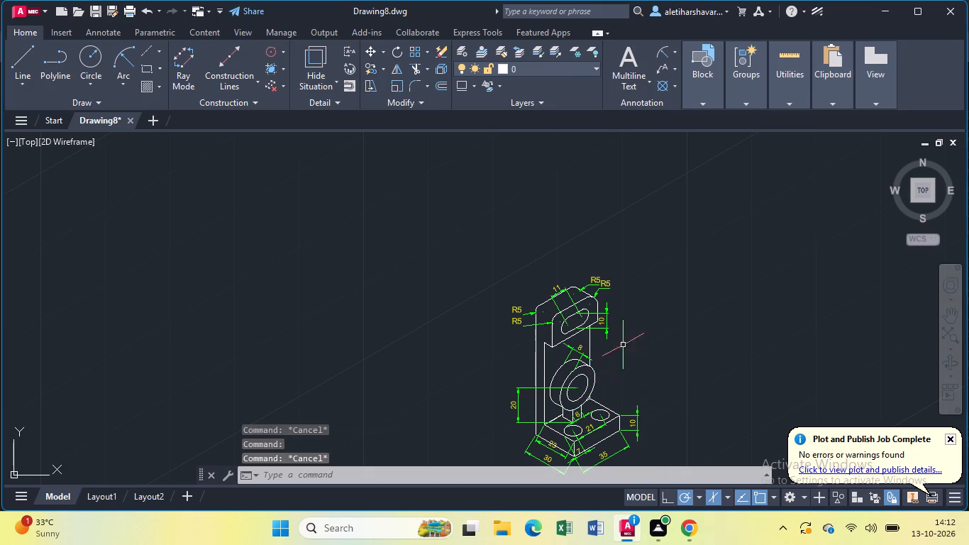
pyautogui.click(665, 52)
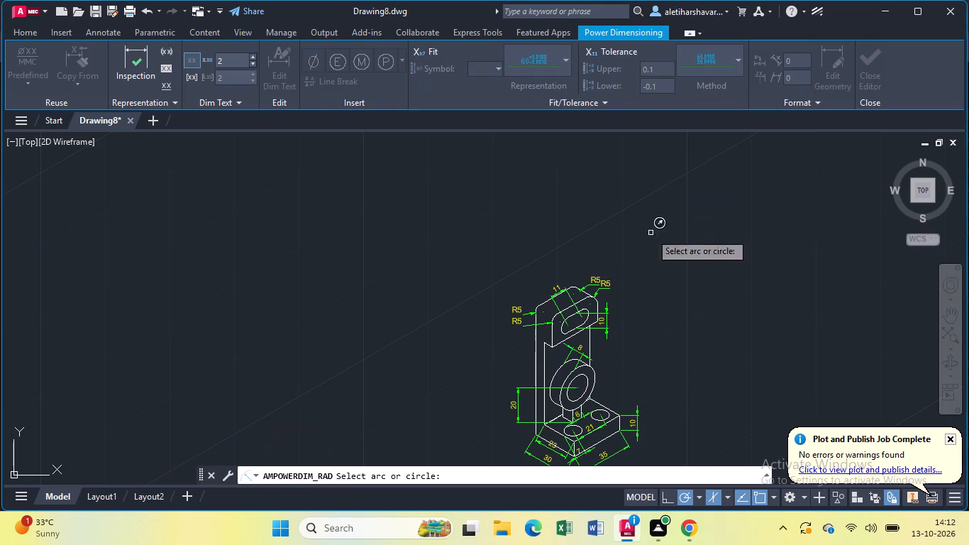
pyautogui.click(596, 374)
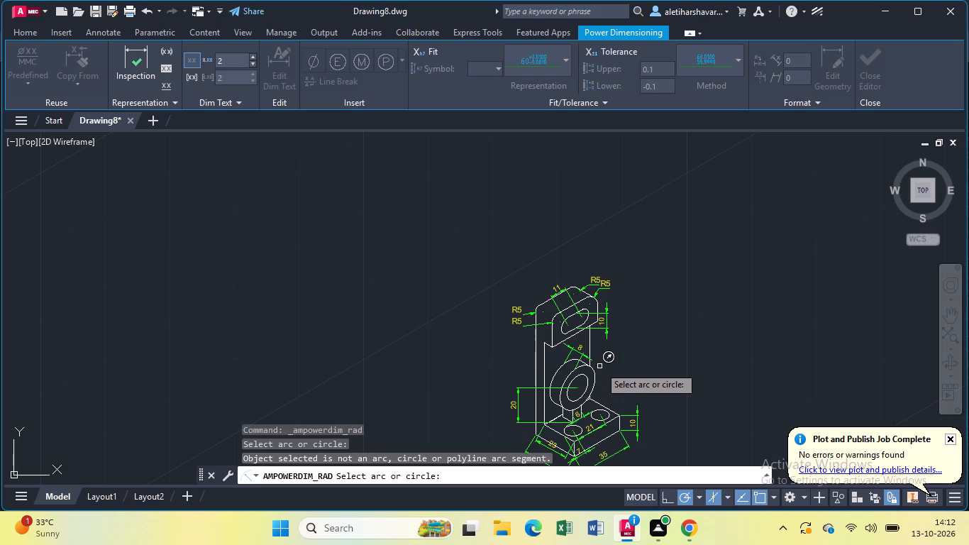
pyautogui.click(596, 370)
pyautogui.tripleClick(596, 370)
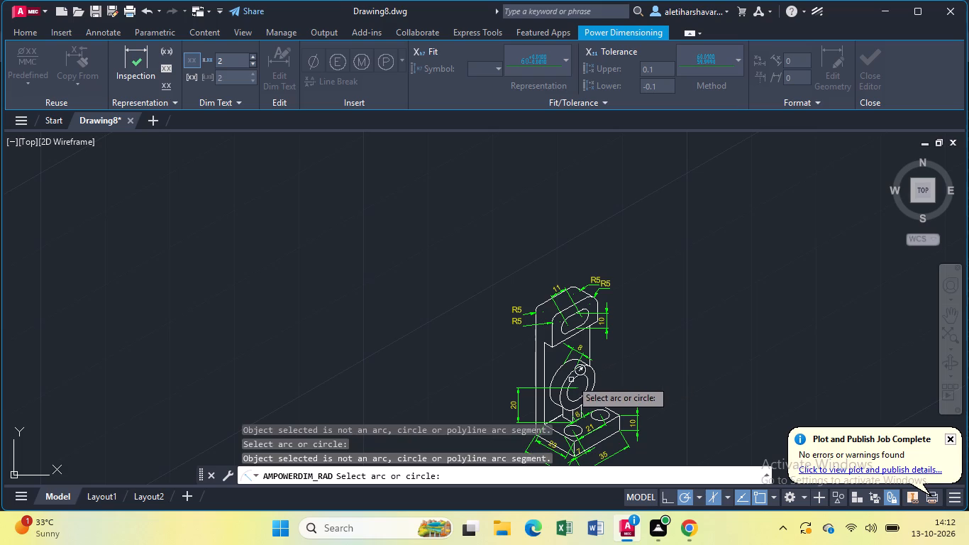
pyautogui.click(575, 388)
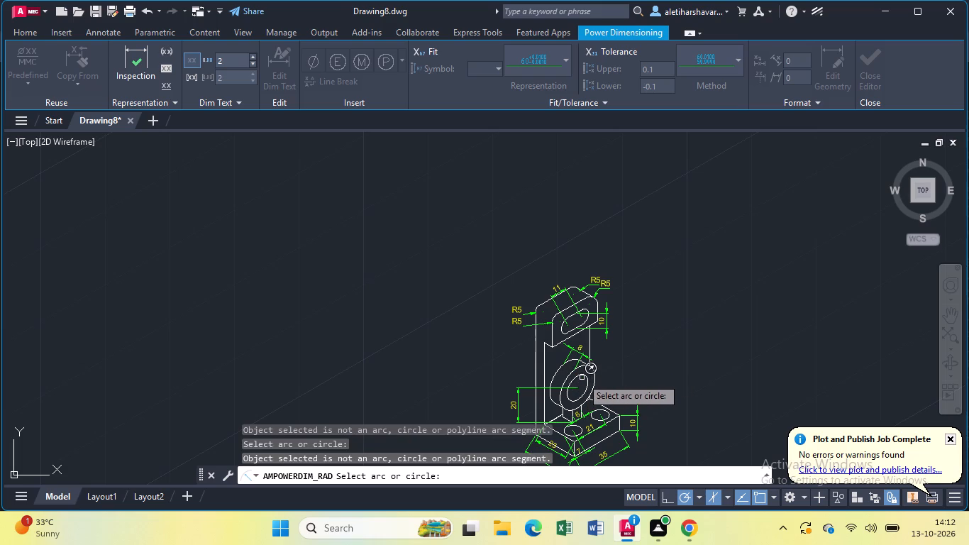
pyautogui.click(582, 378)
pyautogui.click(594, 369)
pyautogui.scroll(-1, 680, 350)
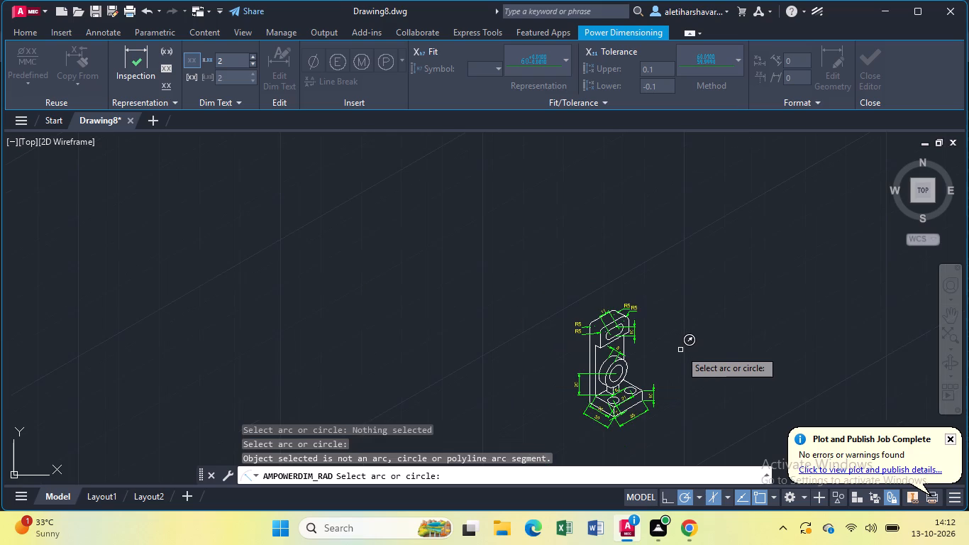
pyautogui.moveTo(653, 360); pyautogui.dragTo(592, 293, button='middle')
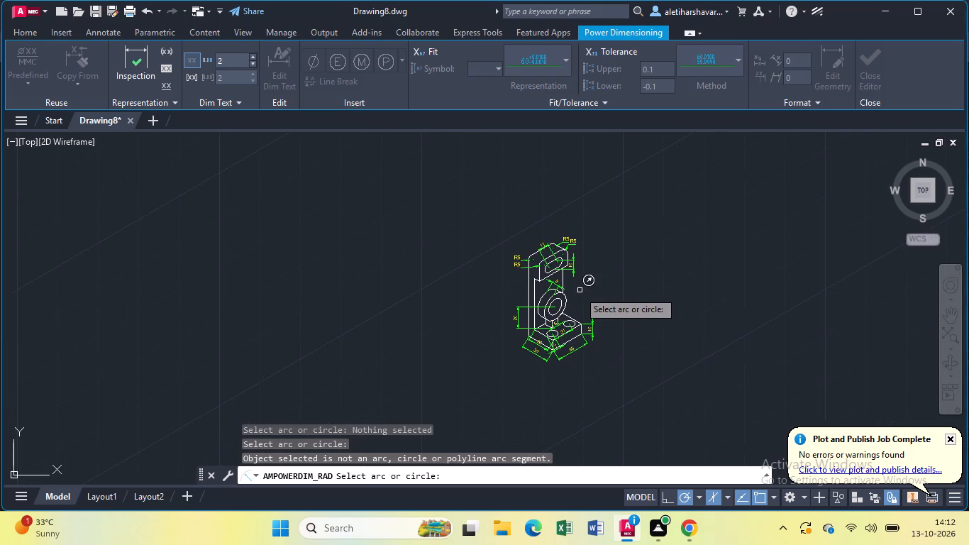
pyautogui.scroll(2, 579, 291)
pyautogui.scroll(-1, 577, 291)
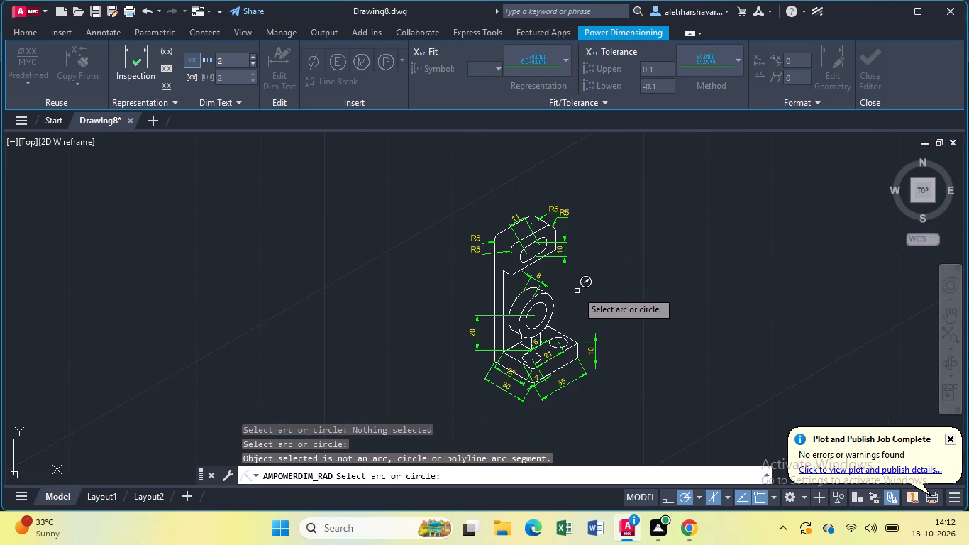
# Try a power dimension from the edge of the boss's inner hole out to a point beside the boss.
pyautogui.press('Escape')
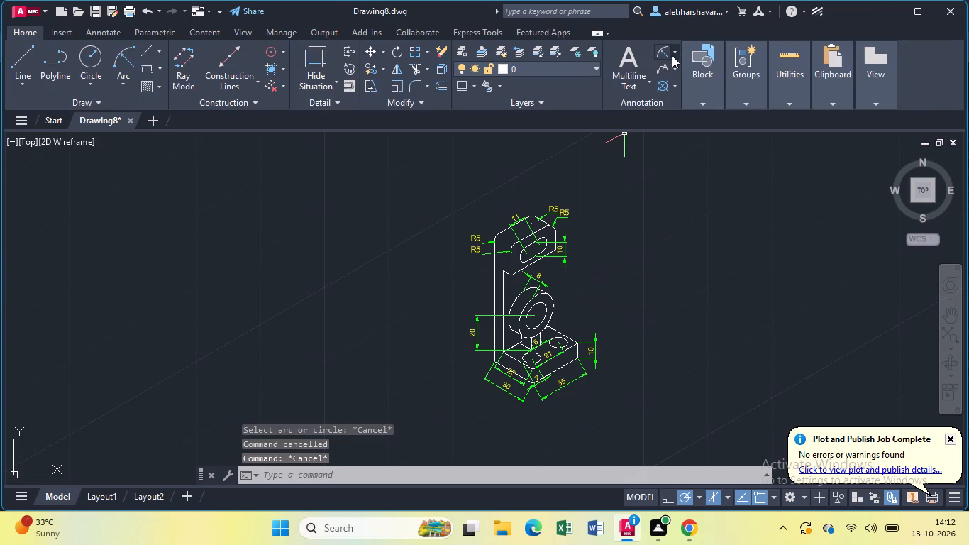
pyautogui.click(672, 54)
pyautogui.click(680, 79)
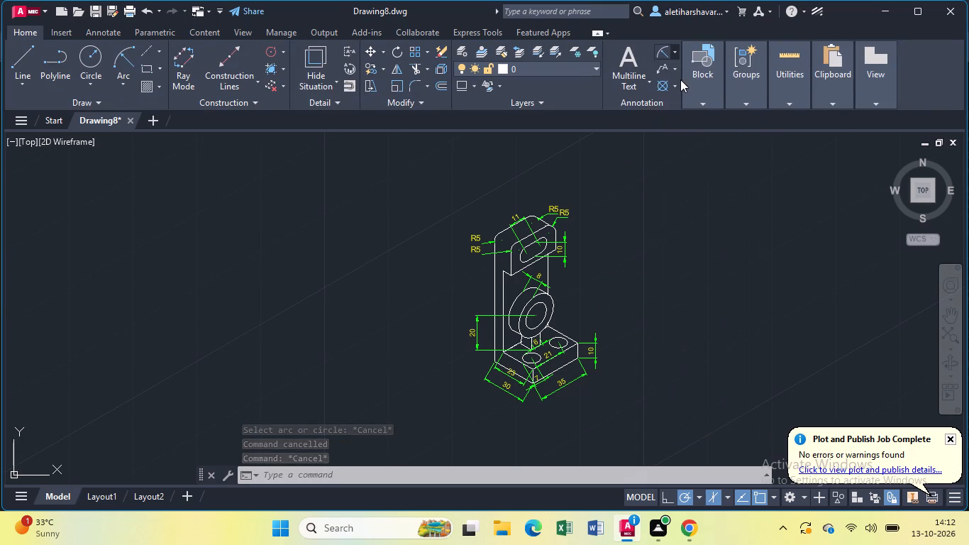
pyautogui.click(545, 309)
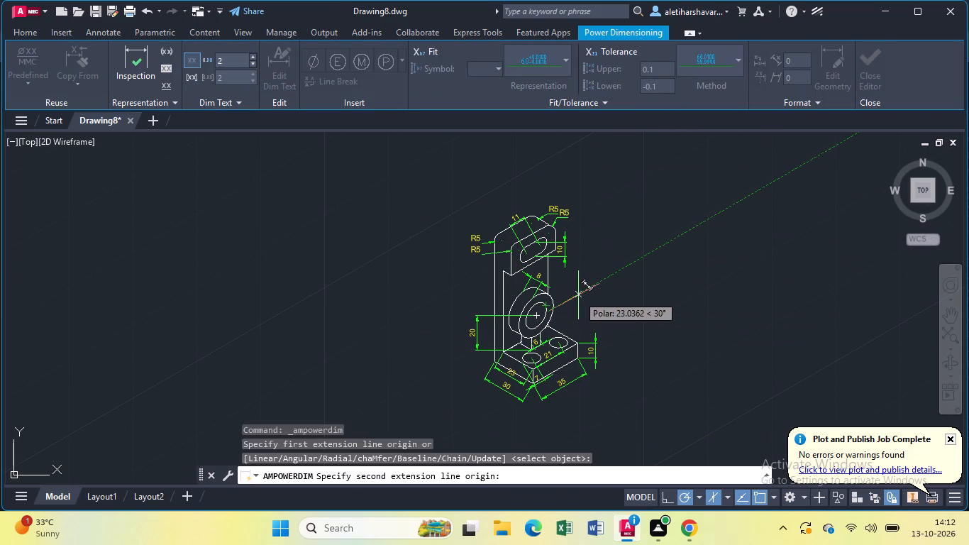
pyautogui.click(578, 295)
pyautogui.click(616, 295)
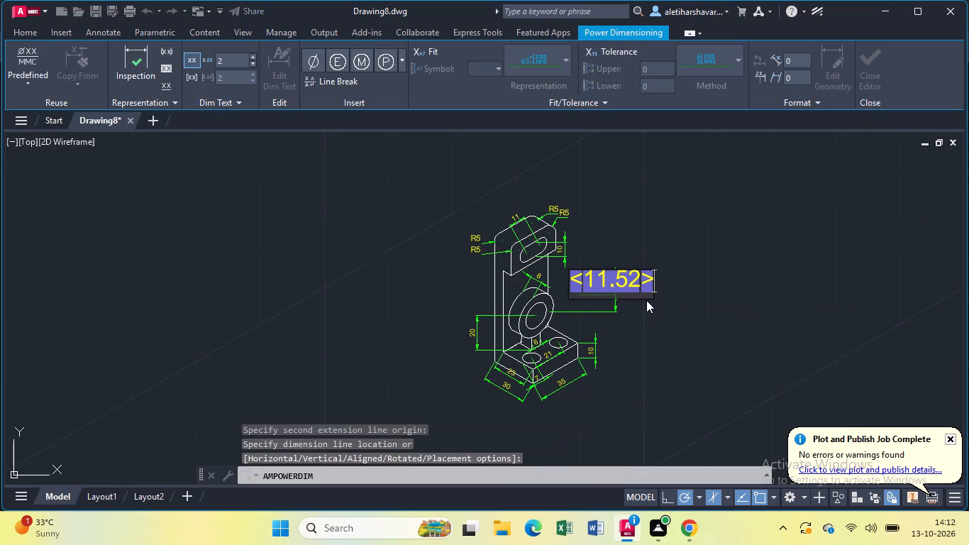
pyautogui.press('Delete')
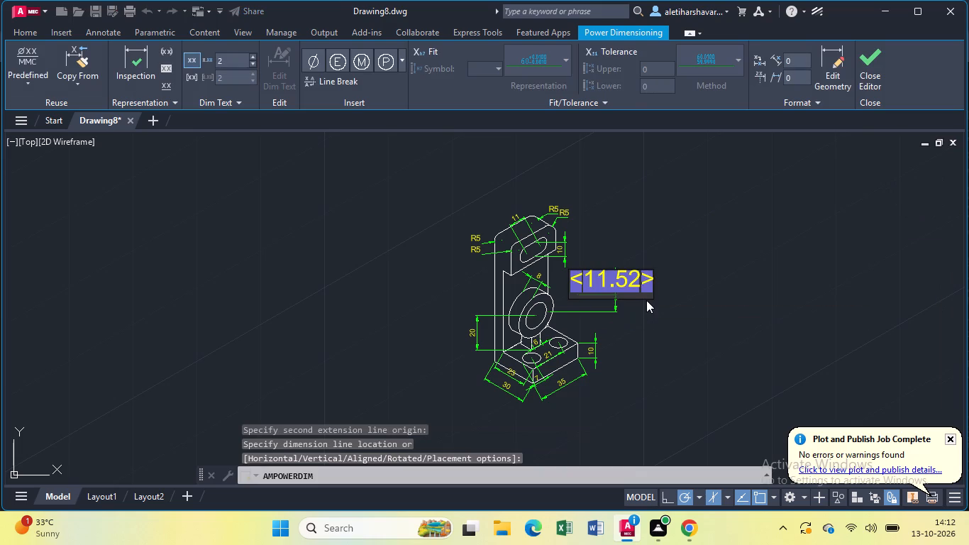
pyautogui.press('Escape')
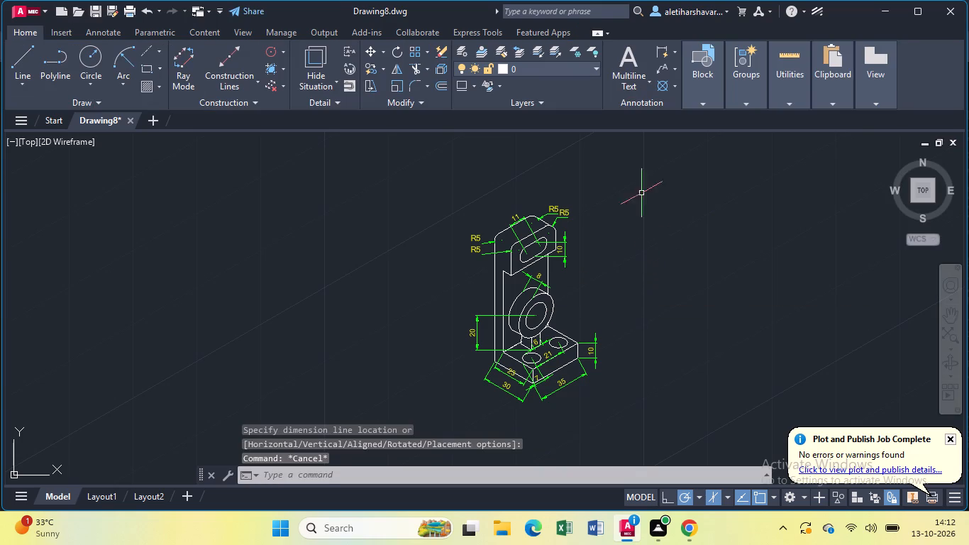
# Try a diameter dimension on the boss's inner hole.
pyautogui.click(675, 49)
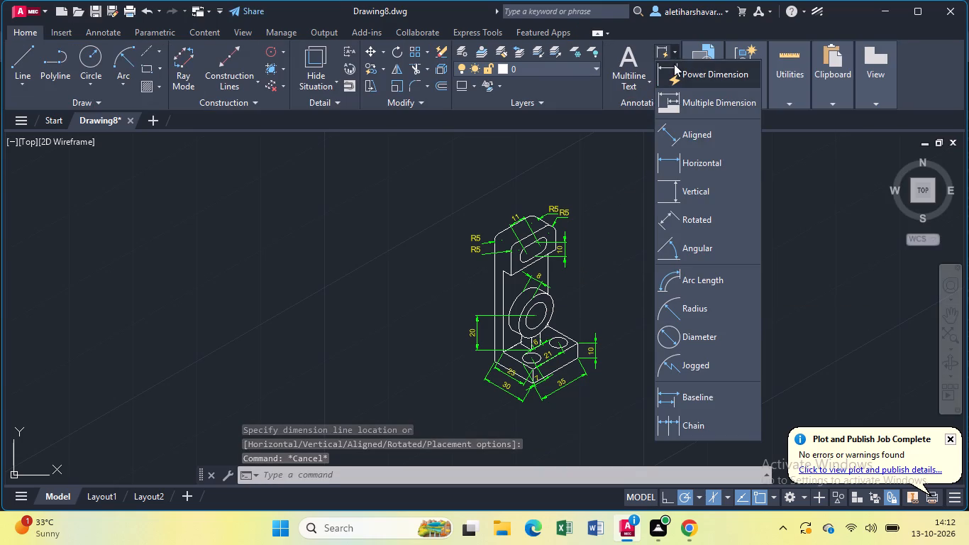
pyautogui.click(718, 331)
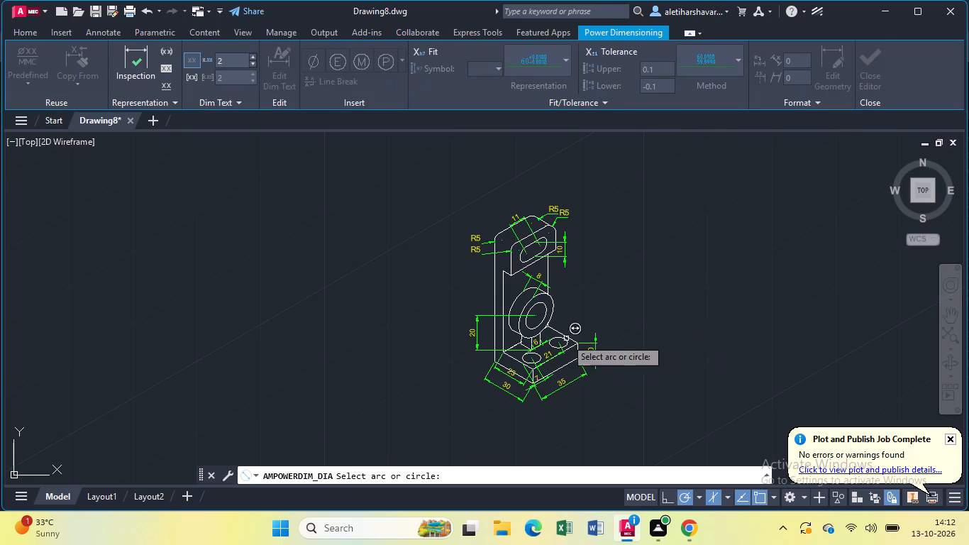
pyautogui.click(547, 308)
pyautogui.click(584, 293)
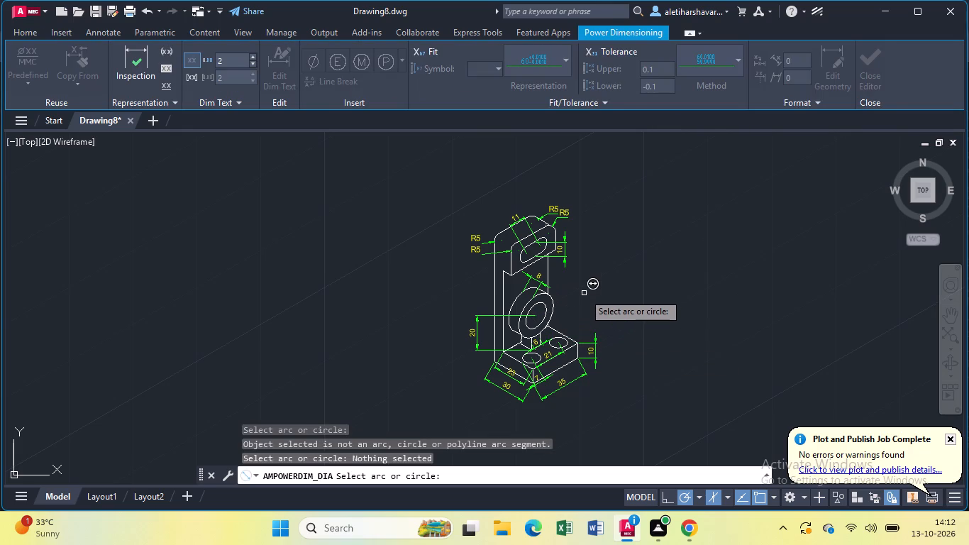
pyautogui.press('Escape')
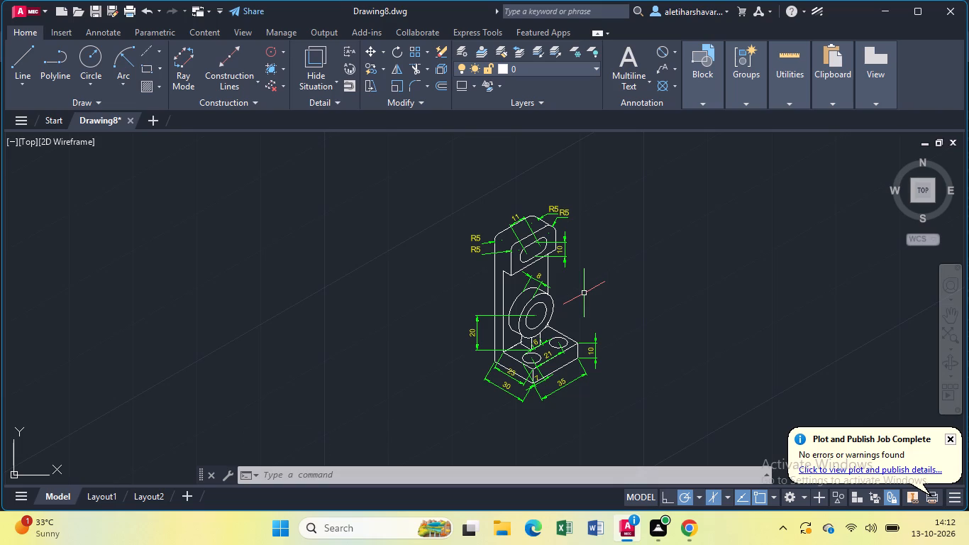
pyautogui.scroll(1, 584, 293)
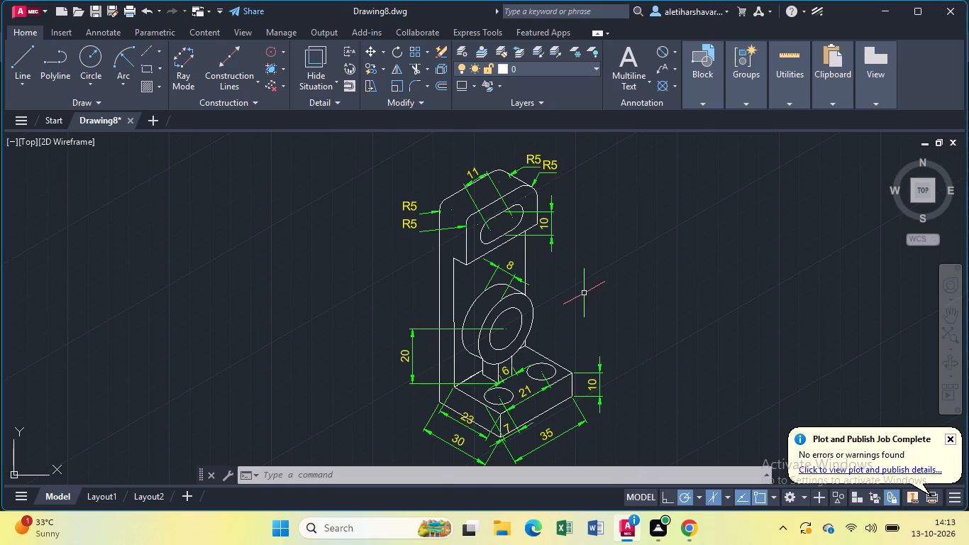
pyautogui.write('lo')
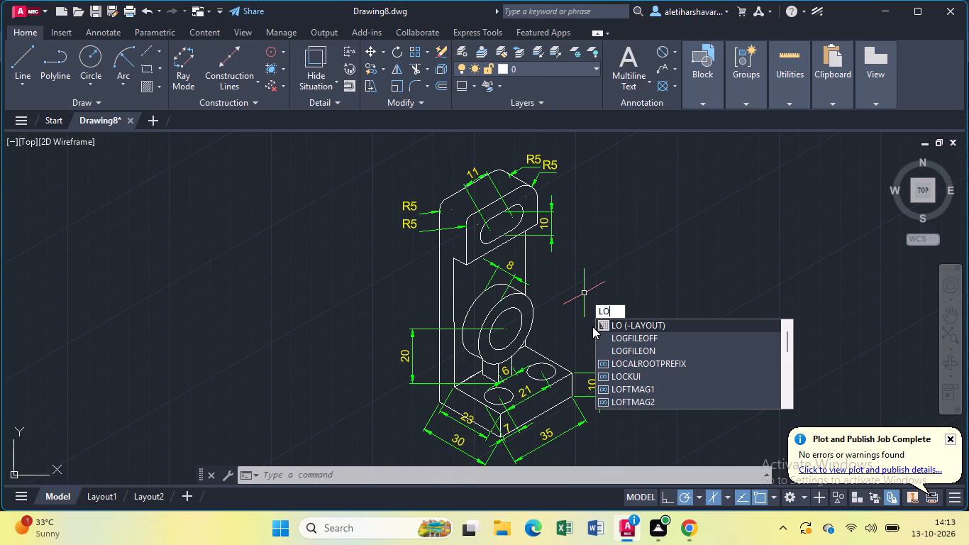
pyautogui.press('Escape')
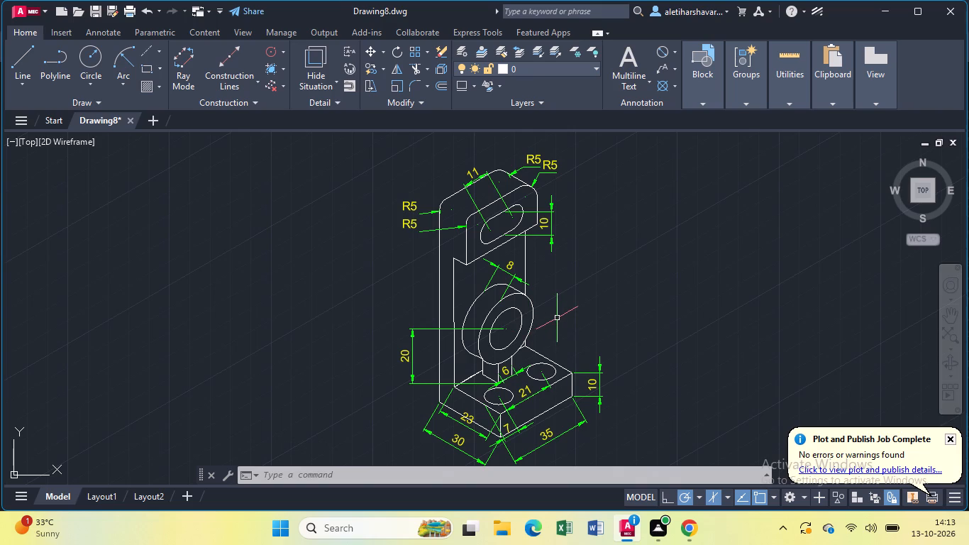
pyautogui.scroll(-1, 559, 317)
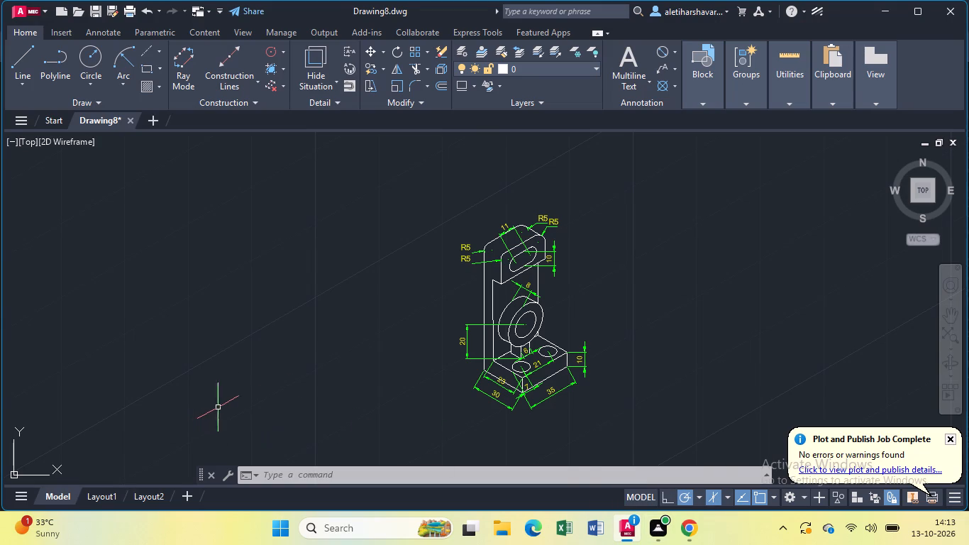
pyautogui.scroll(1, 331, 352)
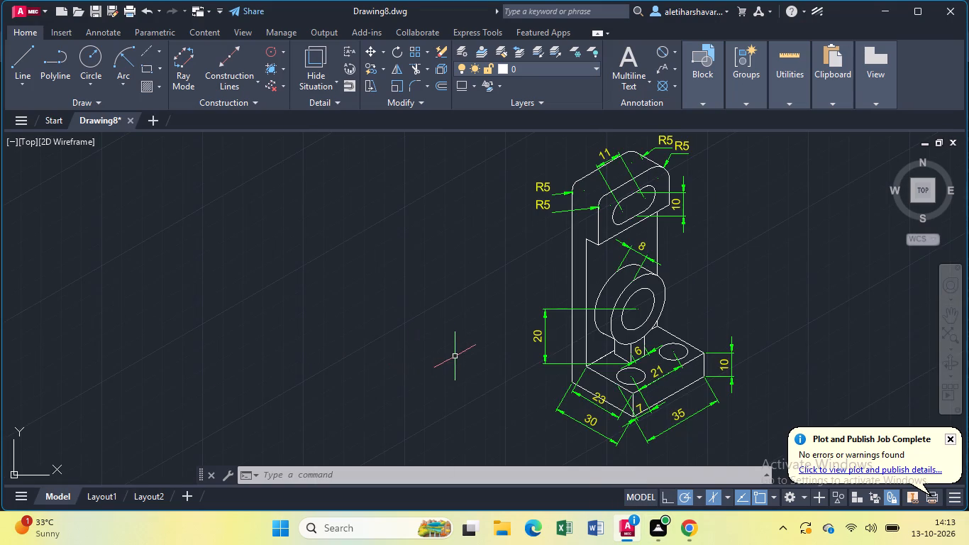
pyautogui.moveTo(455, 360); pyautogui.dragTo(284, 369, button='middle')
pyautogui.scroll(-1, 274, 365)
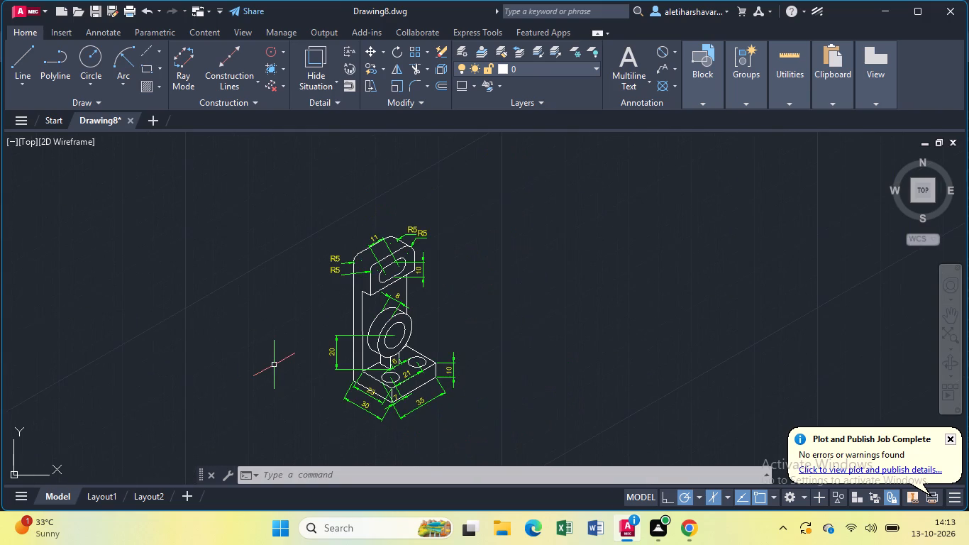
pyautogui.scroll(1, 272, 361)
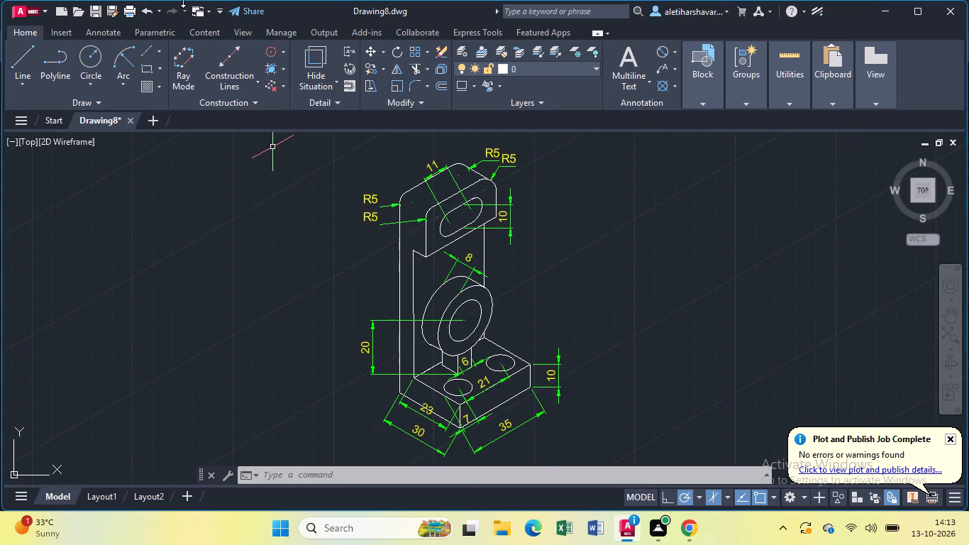
# Add an aligned dimension along the base's top edge beside the rear hole, from the upright plate to the outer corner.
pyautogui.click(671, 50)
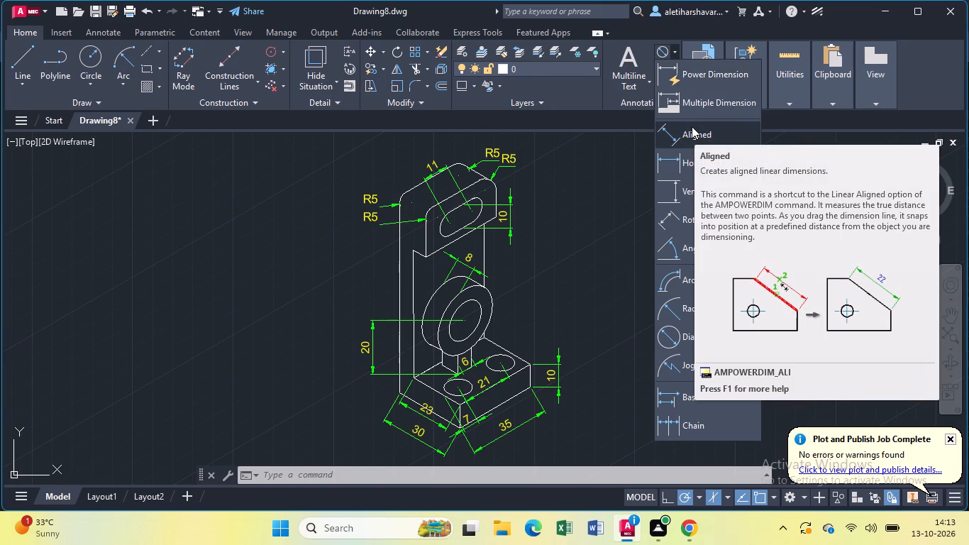
pyautogui.click(692, 126)
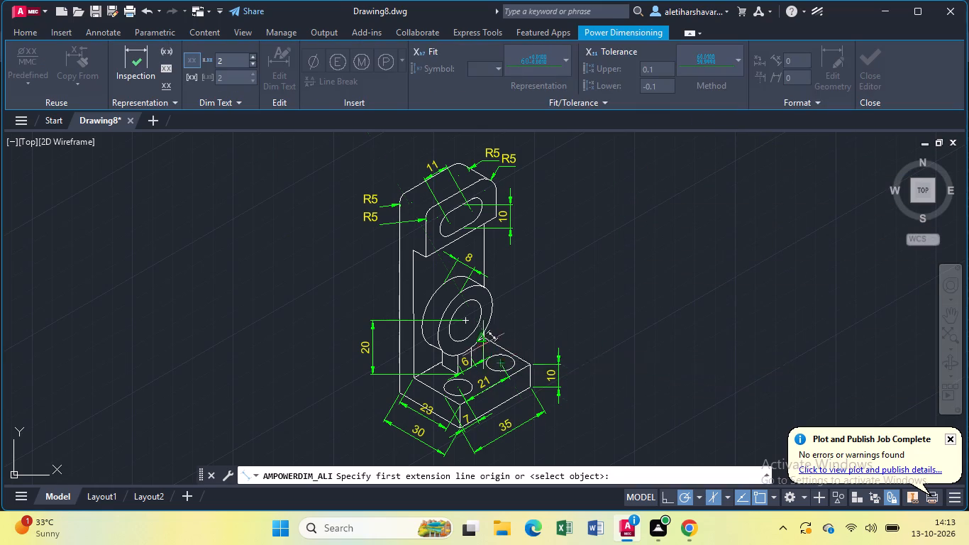
pyautogui.scroll(1, 486, 336)
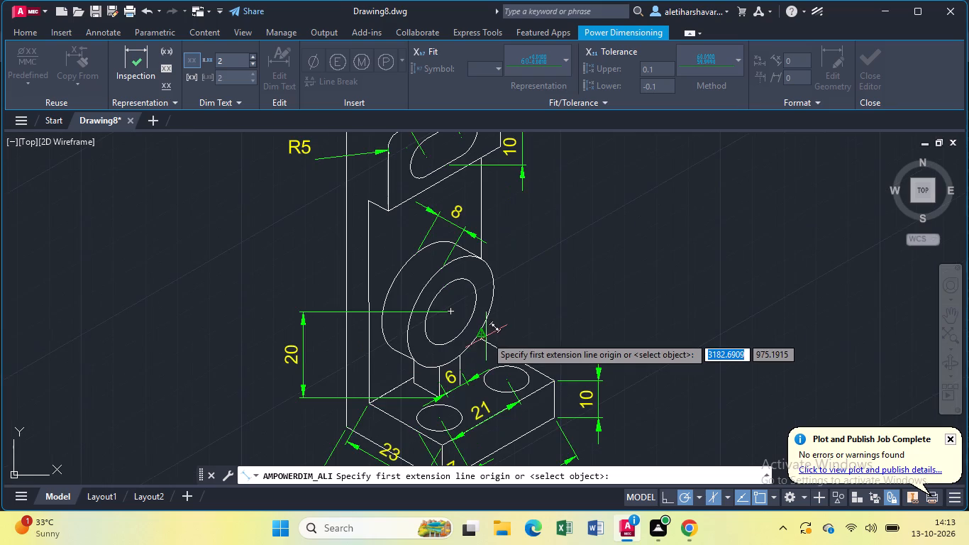
pyautogui.scroll(1, 486, 336)
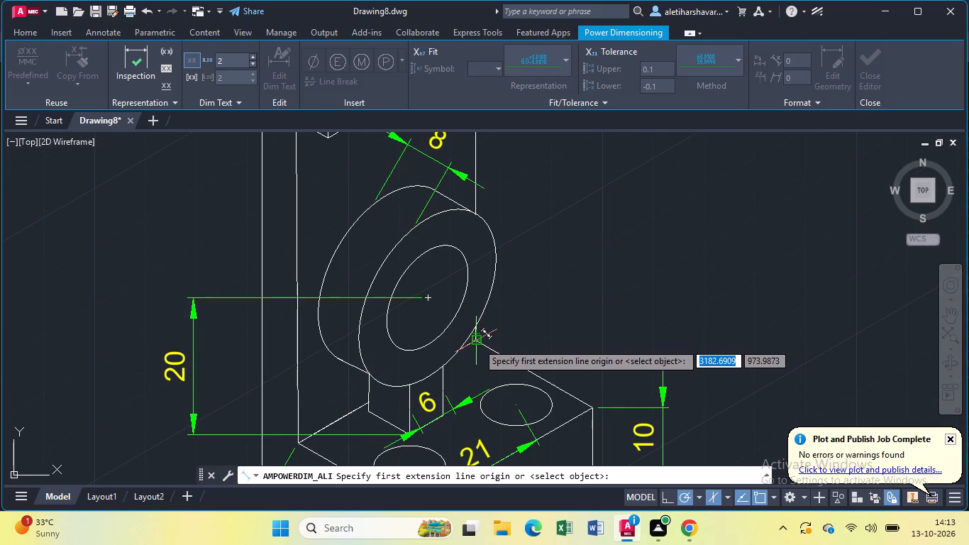
pyautogui.click(477, 343)
pyautogui.click(591, 407)
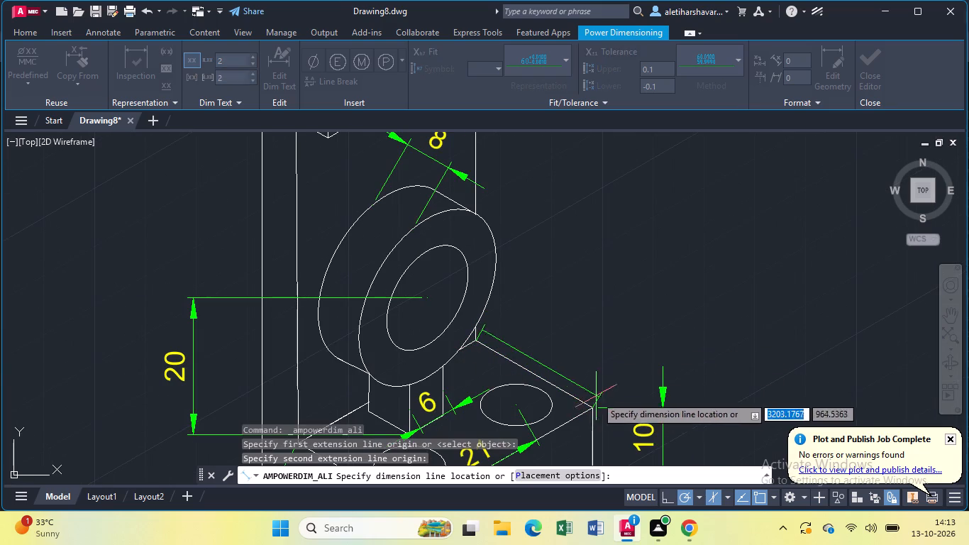
pyautogui.click(600, 385)
pyautogui.press('Return')
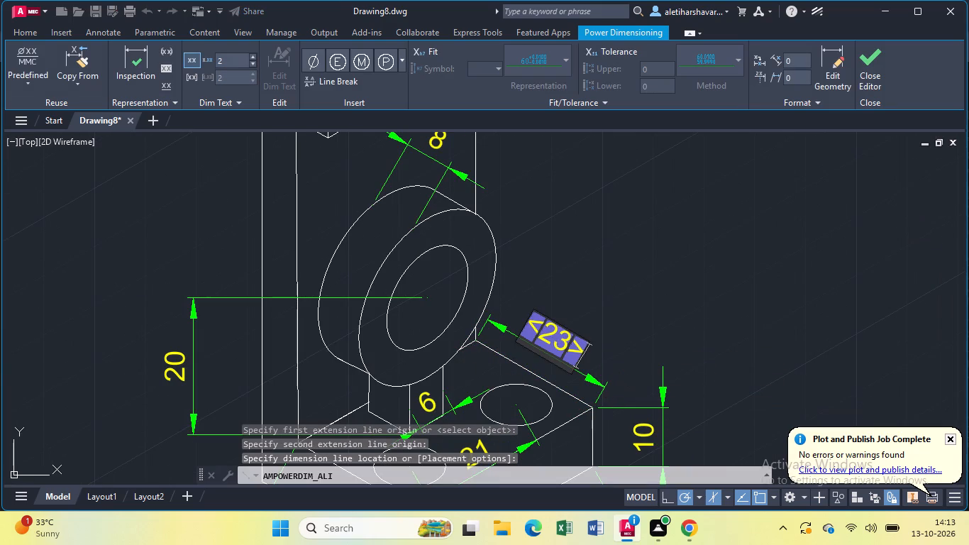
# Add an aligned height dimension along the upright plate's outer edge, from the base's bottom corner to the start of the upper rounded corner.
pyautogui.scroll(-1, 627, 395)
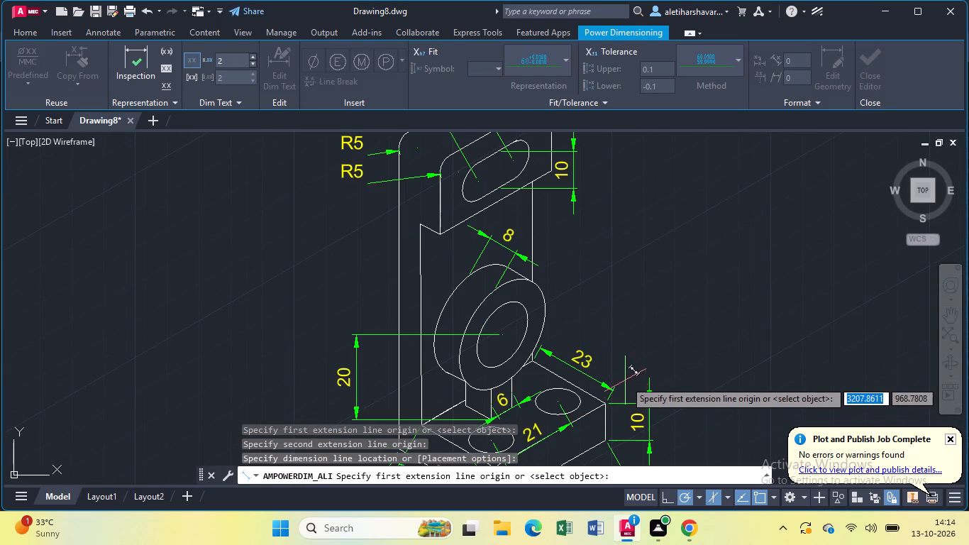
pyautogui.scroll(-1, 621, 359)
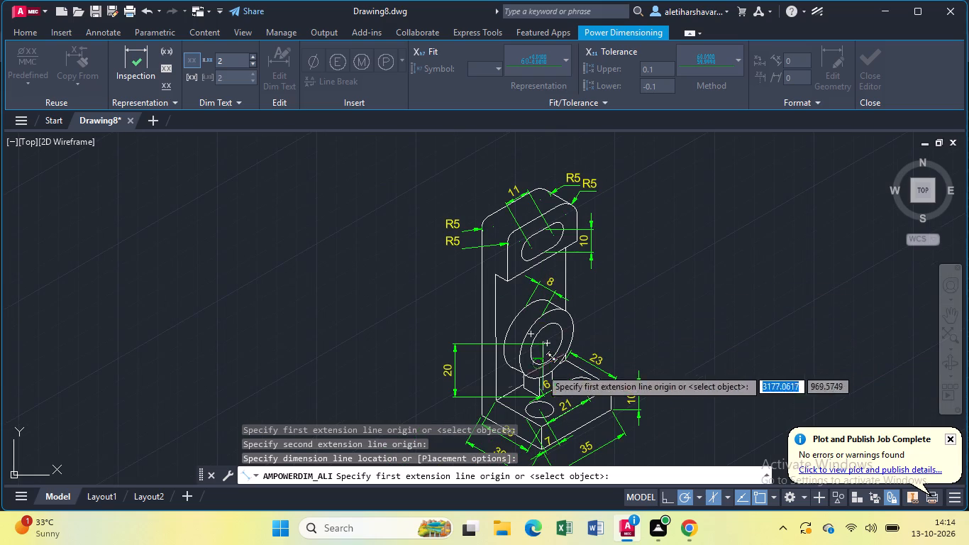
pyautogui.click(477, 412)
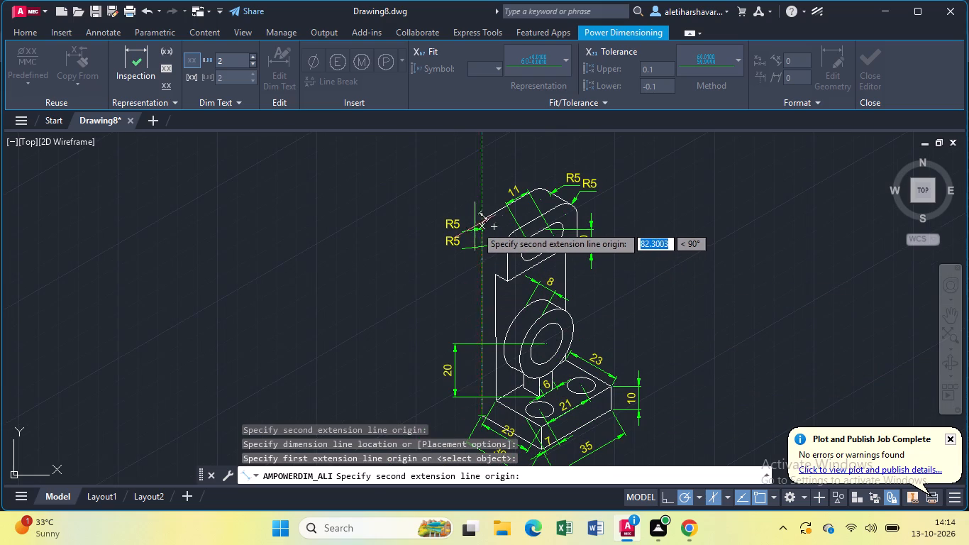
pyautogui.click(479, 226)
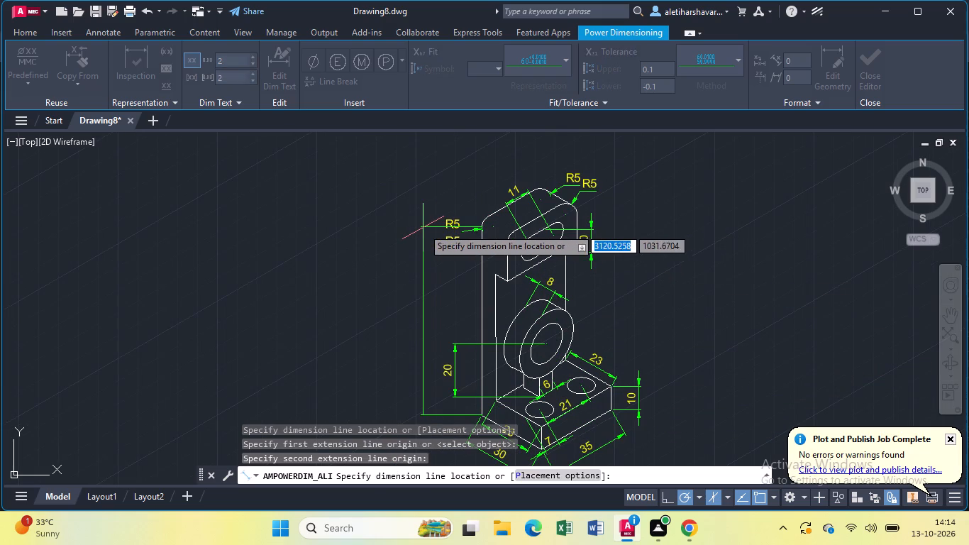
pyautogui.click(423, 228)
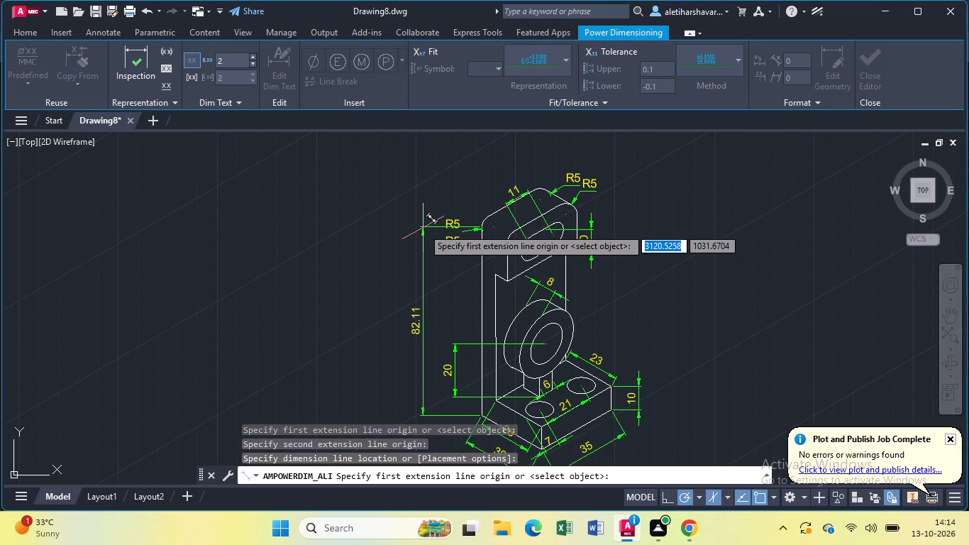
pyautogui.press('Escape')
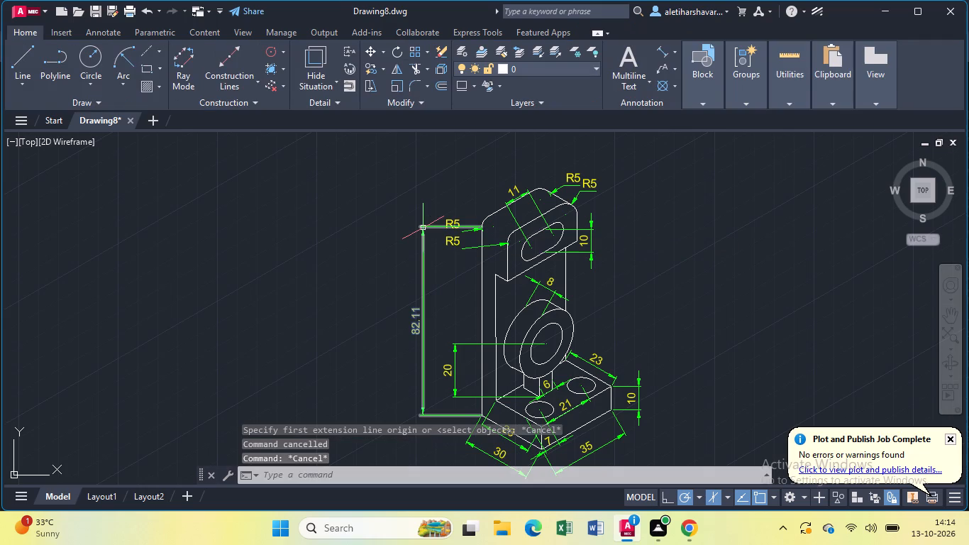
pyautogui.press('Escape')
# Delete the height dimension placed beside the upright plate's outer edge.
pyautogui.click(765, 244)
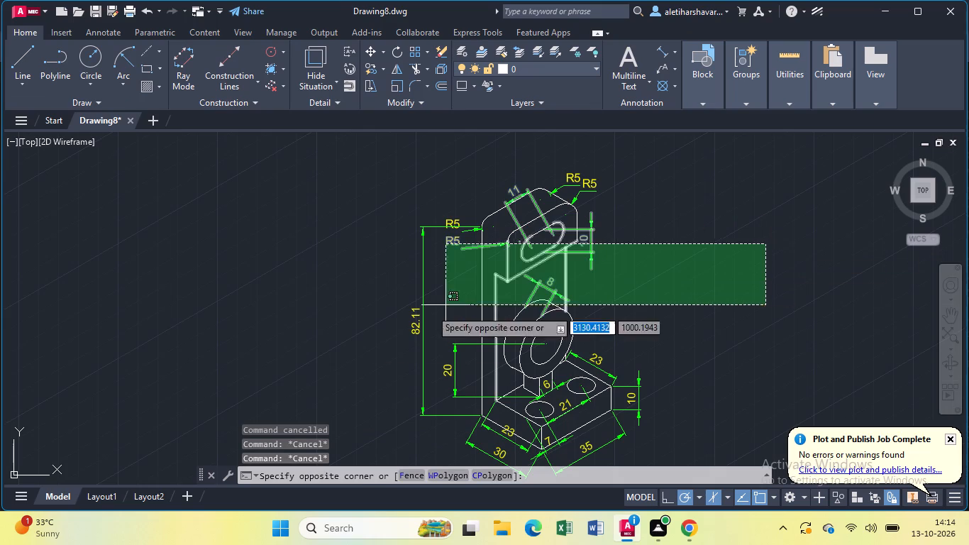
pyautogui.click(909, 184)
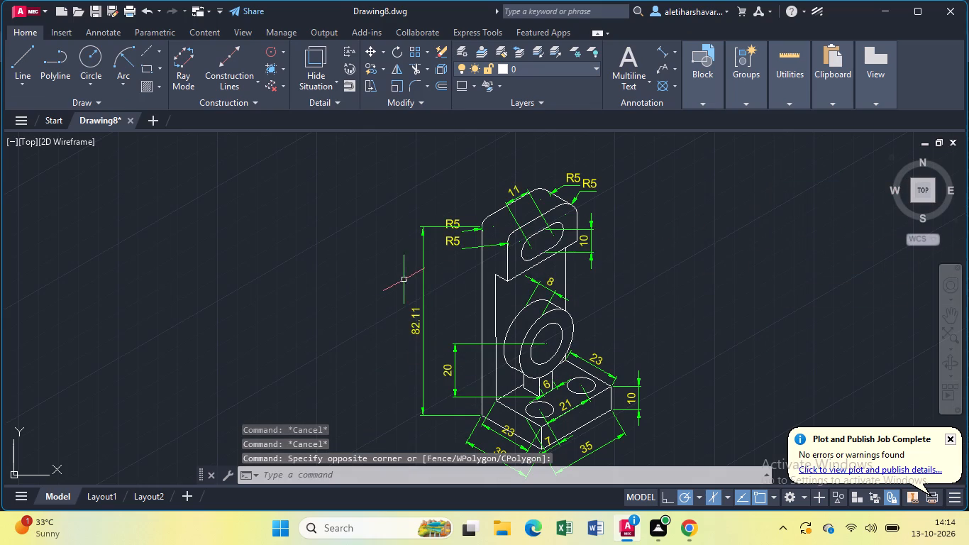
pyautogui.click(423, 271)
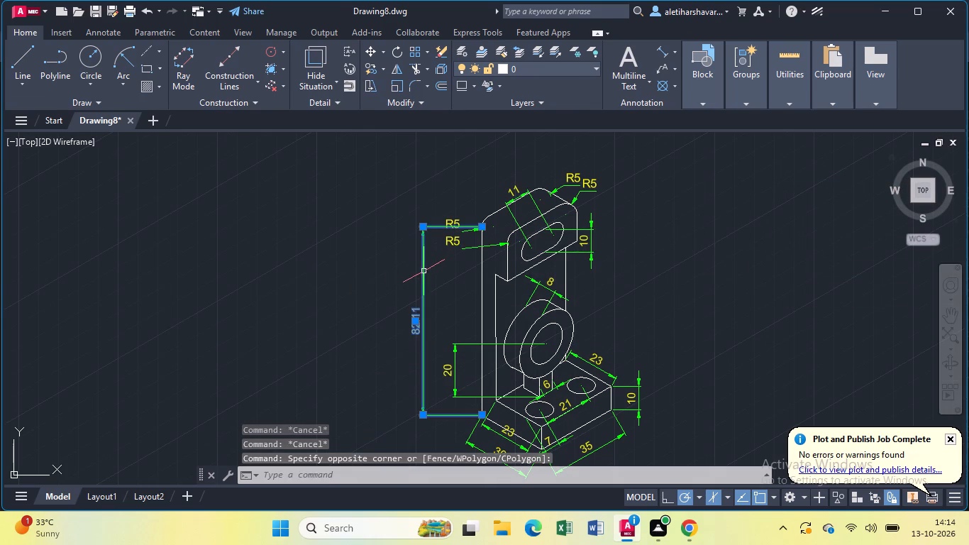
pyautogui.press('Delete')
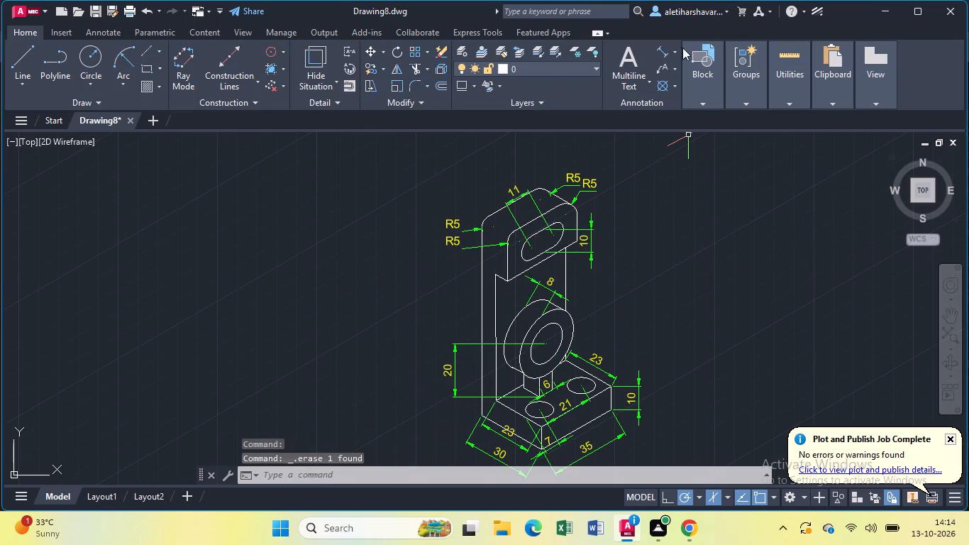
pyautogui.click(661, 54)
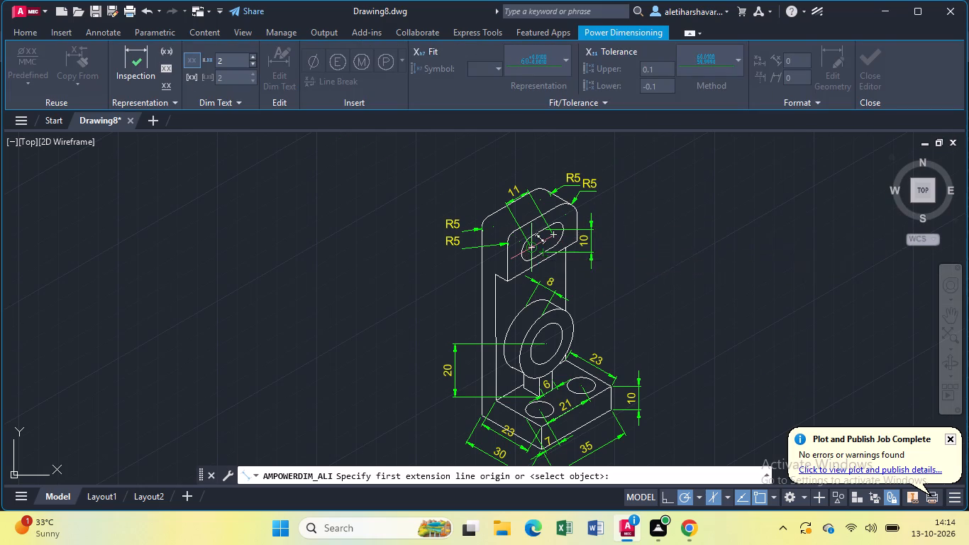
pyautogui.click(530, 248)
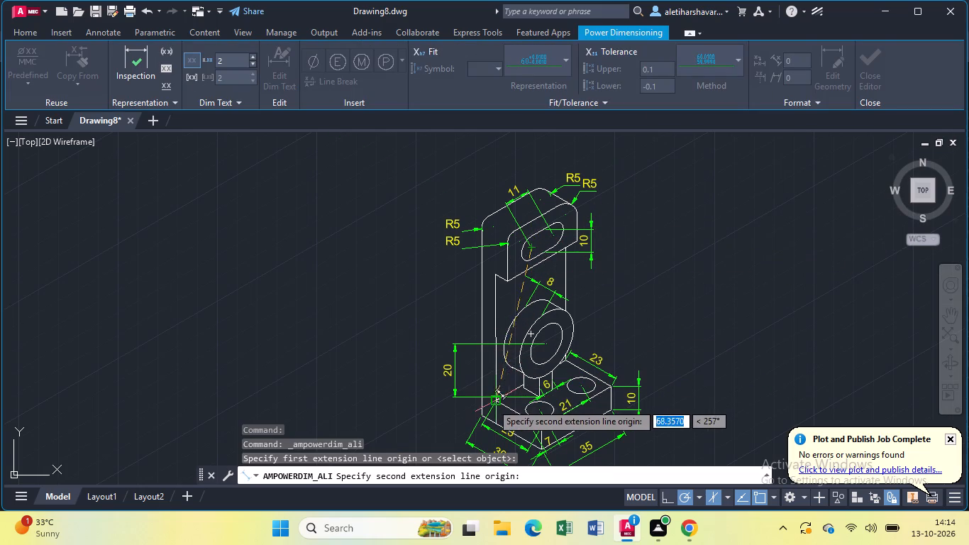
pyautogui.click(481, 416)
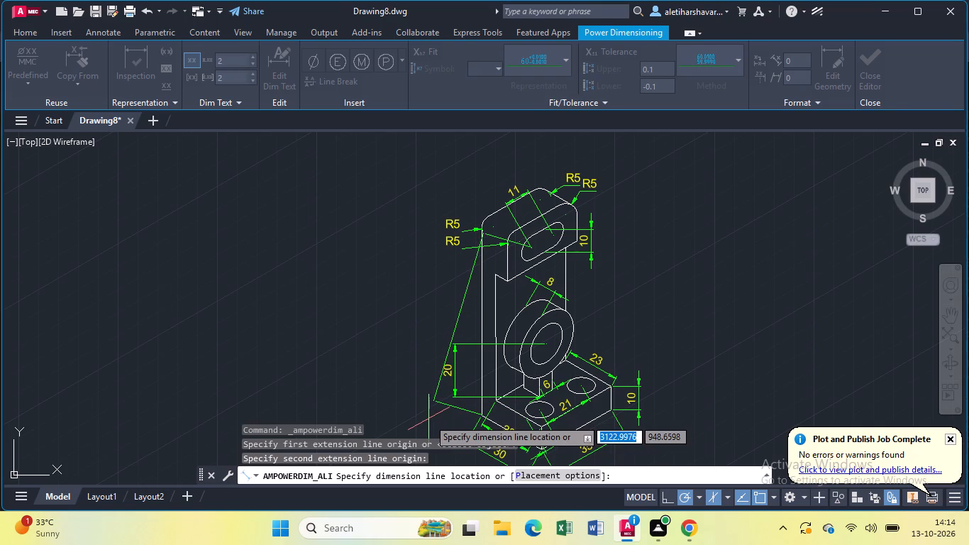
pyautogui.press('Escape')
# Add a vertical dimension from the head slot's lower arc centre to the base's bottom corner, outside the 20 dimension, overriding its text with 65.
pyautogui.click(678, 53)
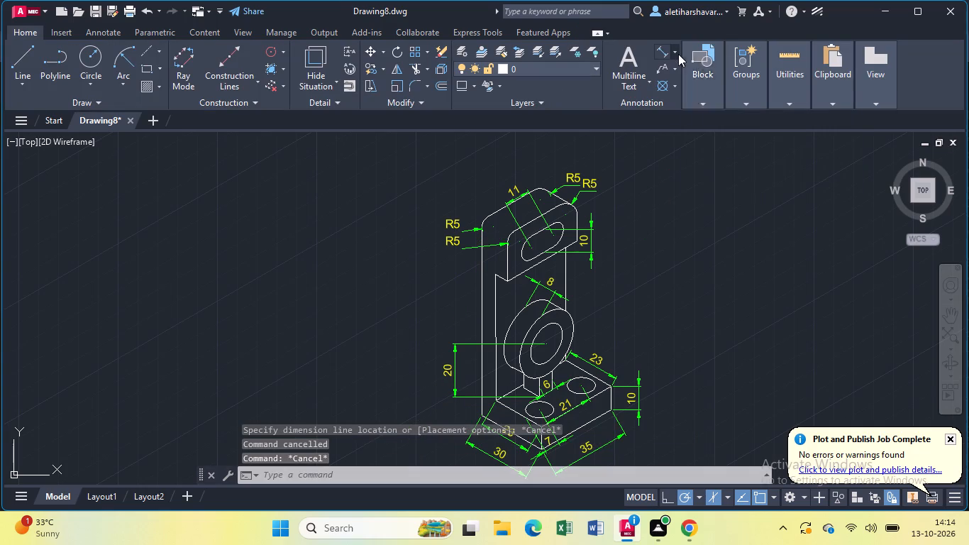
pyautogui.click(697, 186)
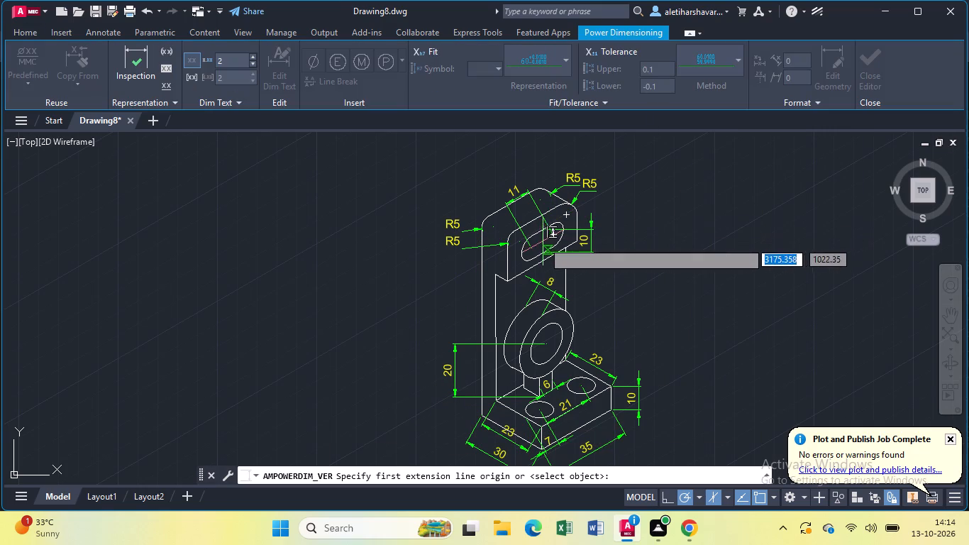
pyautogui.click(536, 244)
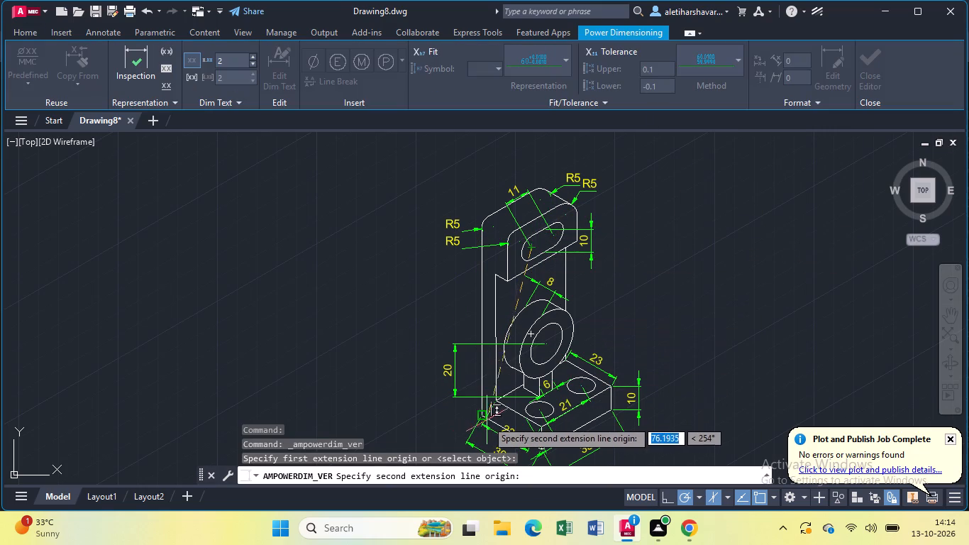
pyautogui.click(485, 418)
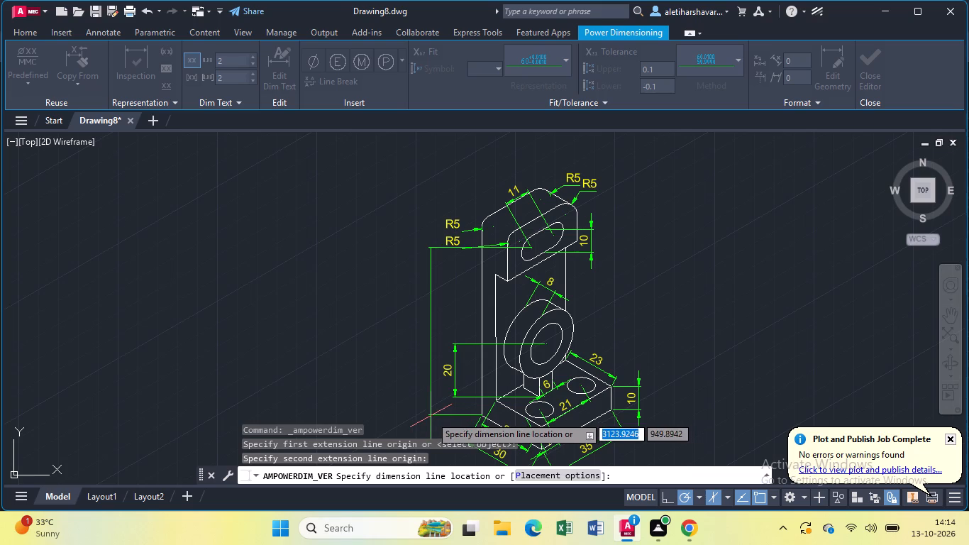
pyautogui.click(430, 416)
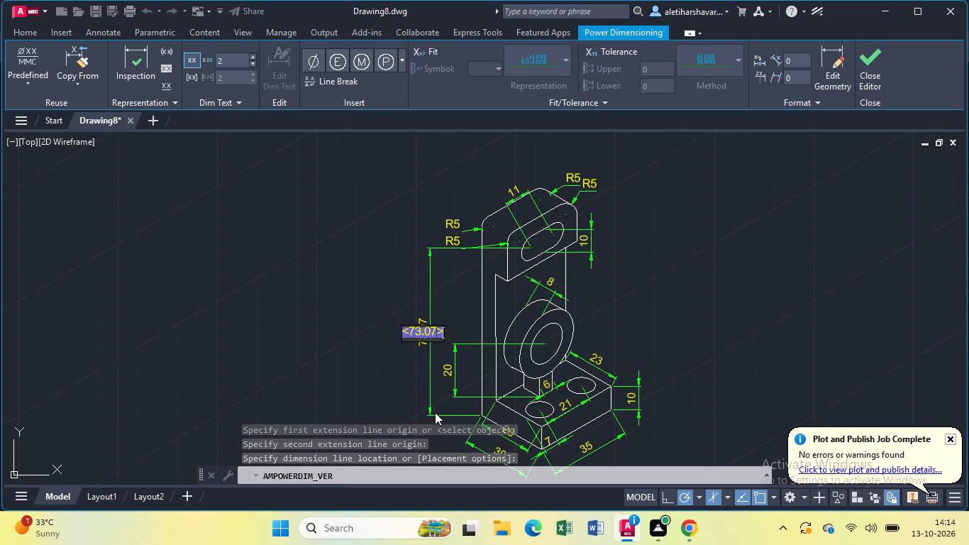
pyautogui.press('BackSpace')
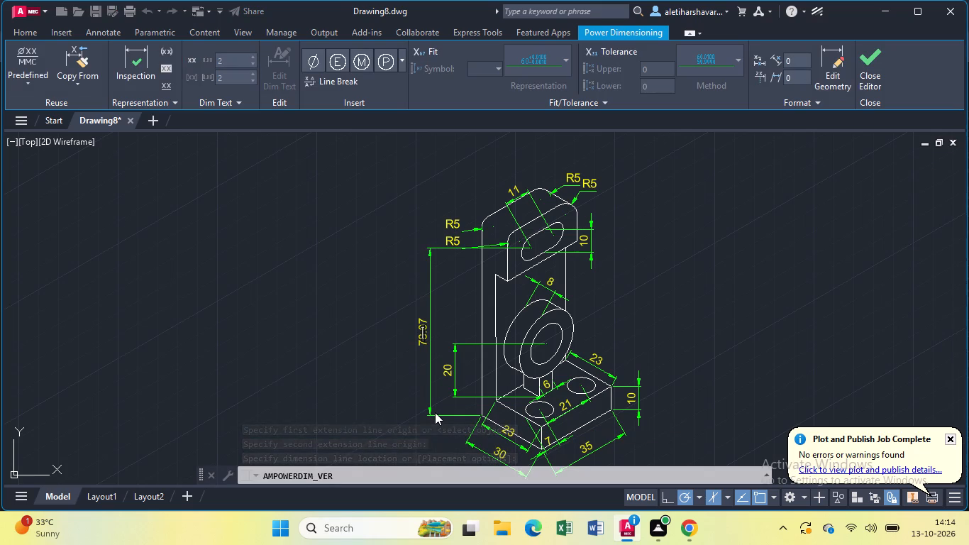
pyautogui.write('65')
pyautogui.press('Return')
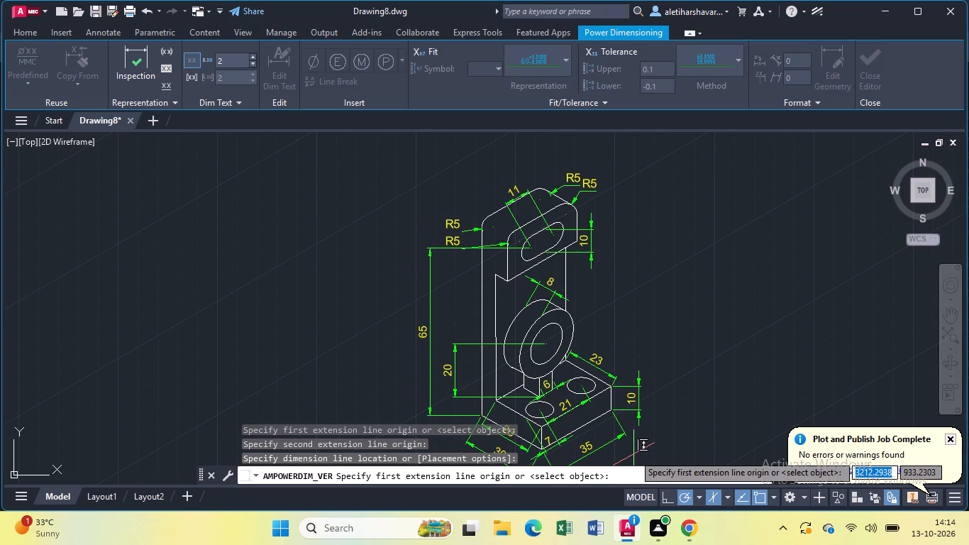
pyautogui.scroll(-1, 705, 389)
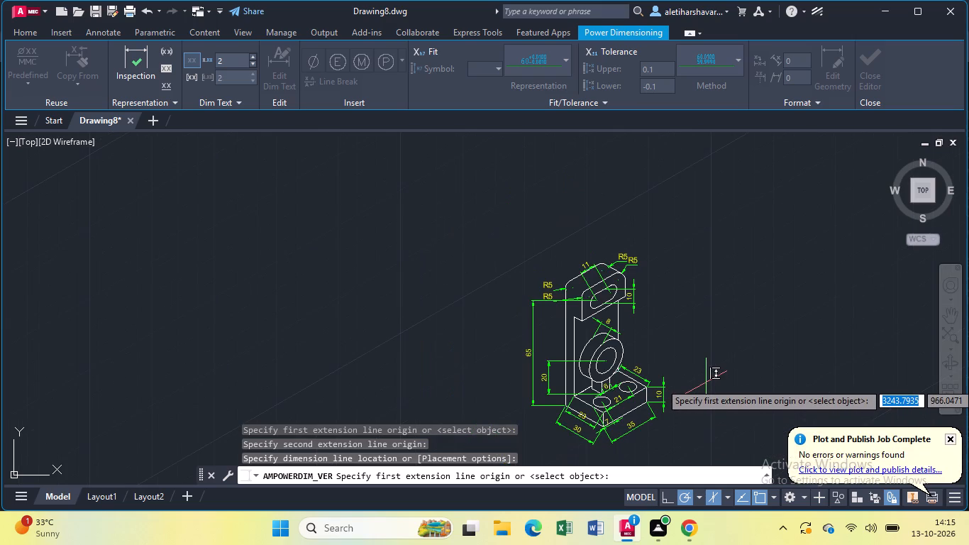
pyautogui.press('Escape')
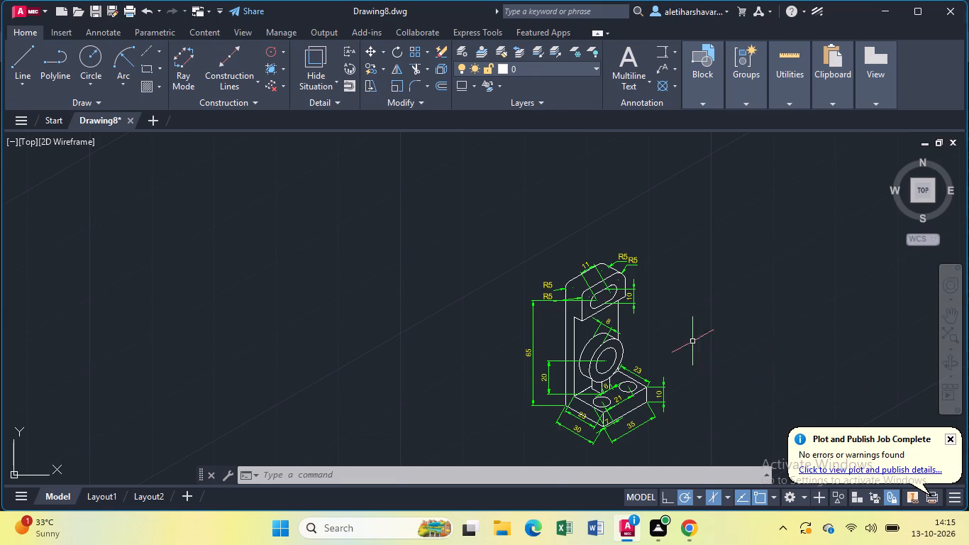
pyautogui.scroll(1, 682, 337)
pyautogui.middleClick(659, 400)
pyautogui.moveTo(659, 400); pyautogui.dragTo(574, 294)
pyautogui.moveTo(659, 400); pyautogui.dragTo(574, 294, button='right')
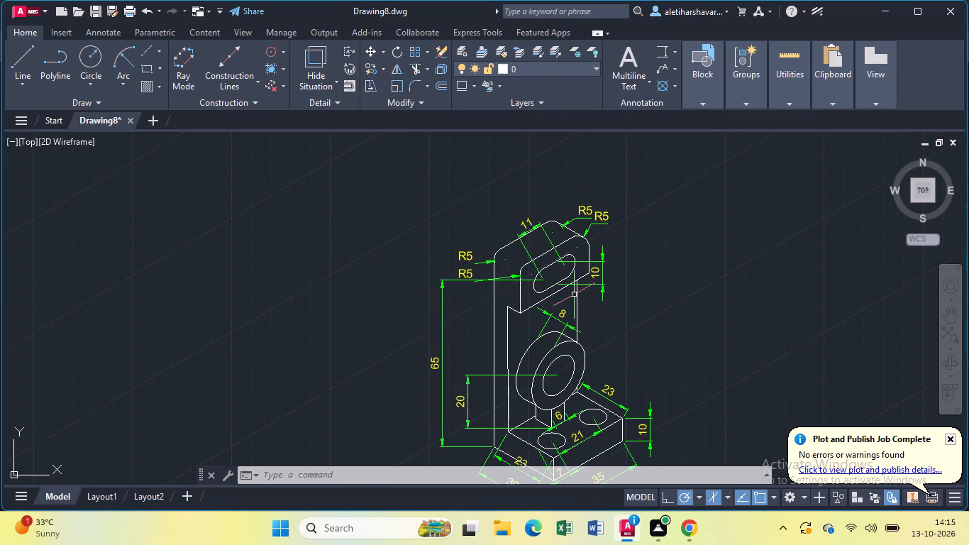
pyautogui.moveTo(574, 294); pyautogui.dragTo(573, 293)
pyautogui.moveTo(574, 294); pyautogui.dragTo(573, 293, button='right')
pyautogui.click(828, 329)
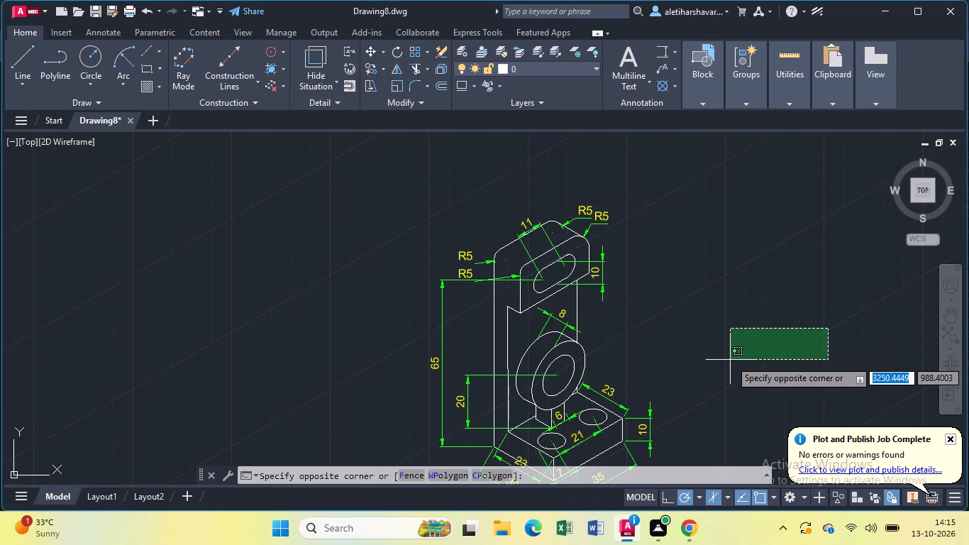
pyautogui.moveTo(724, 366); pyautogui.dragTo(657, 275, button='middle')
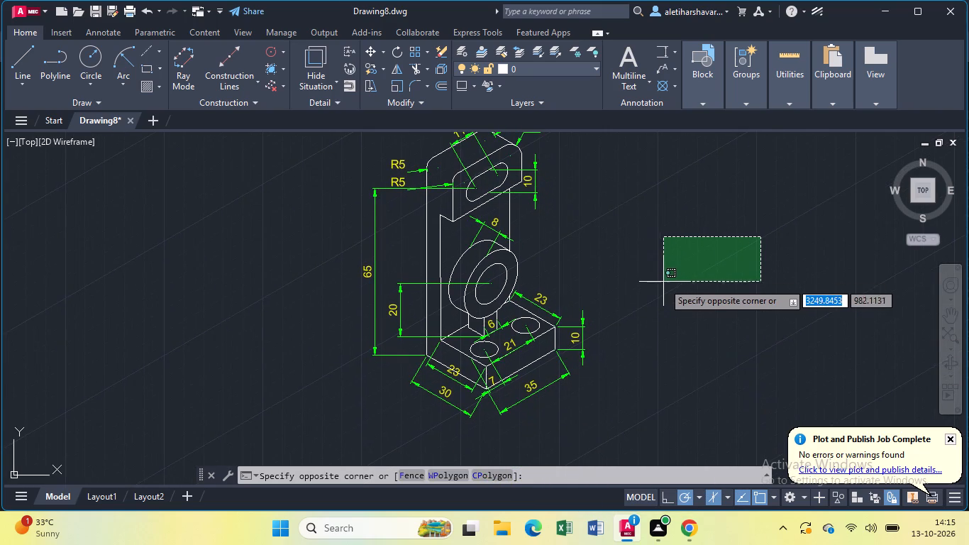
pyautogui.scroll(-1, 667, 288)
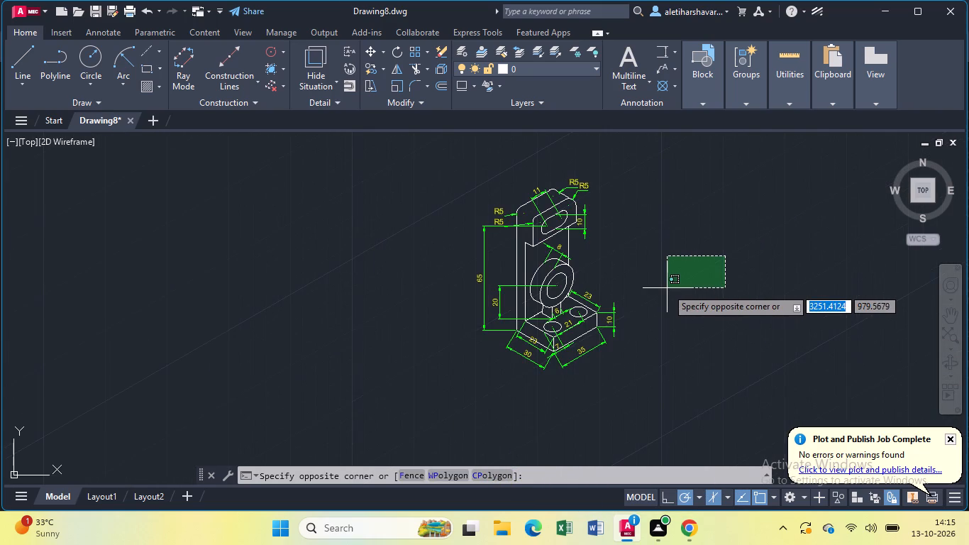
# With nothing selected, set the current linetype to the first one listed after ByLayer and ByBlock.
pyautogui.hotkey('ctrl', '1')
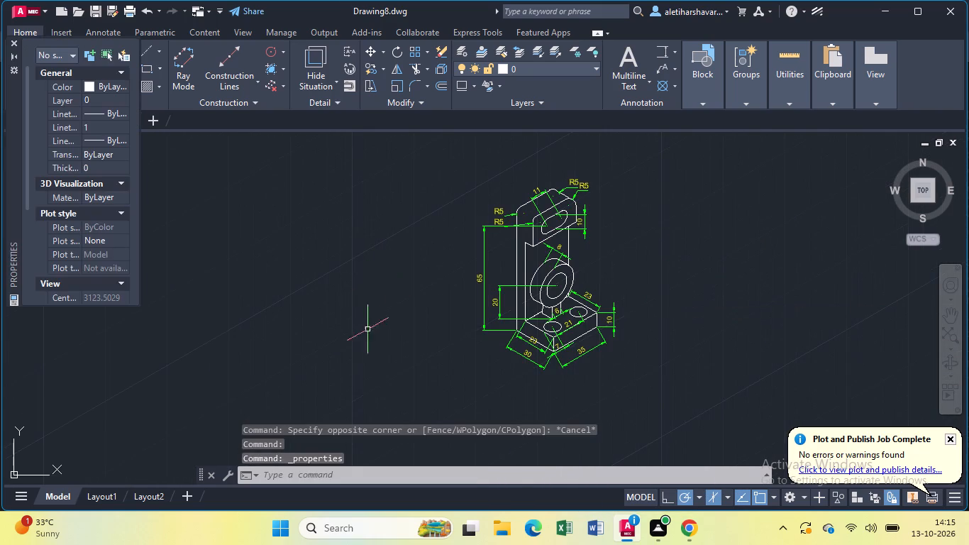
pyautogui.click(123, 114)
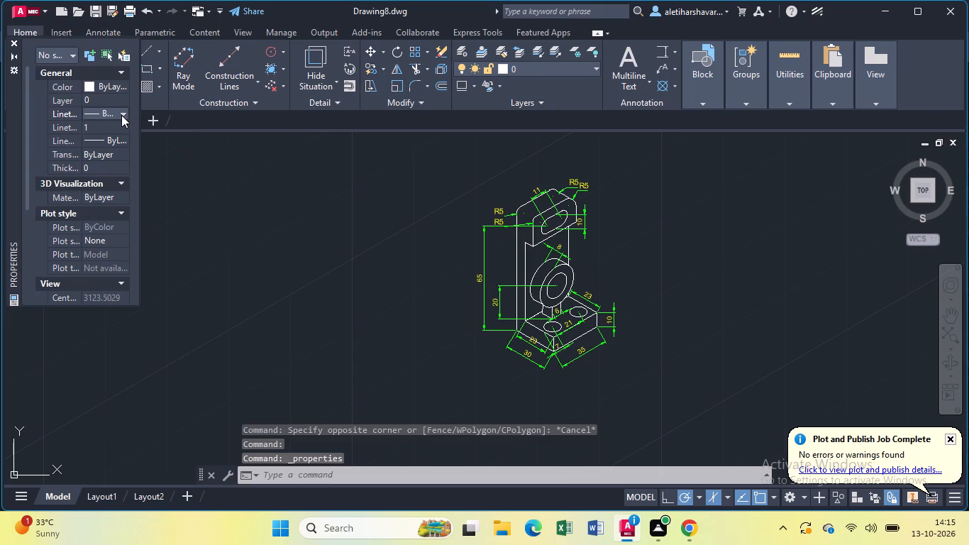
pyautogui.click(119, 114)
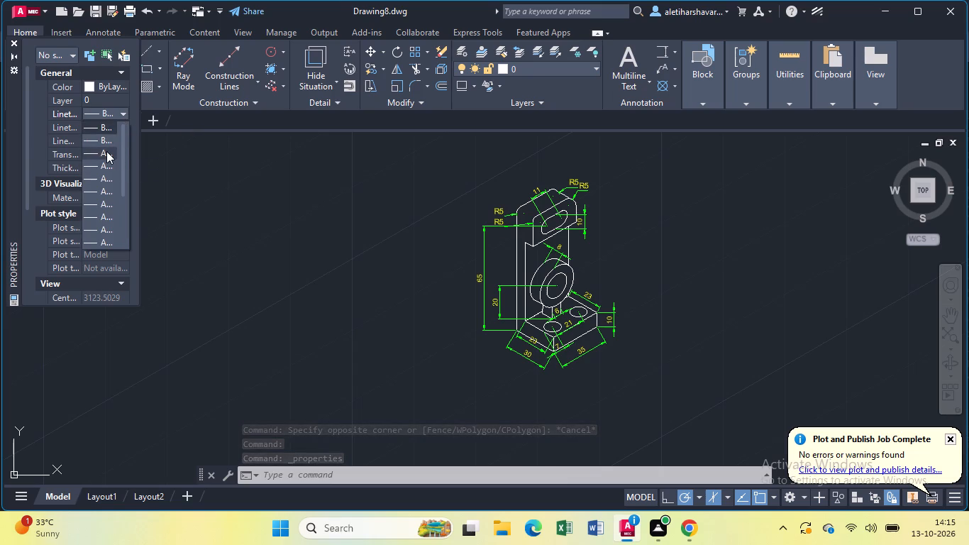
pyautogui.click(106, 151)
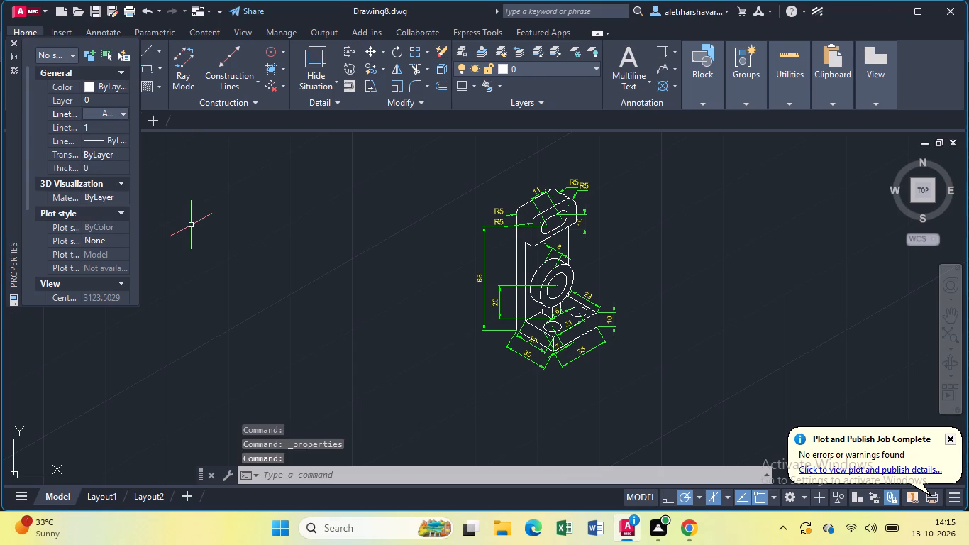
# Draw a slanted dashed centre line at 30° through the boss's hole centre, about 40 units long, extending past both sides of the hole.
pyautogui.press('l')
pyautogui.press('Return')
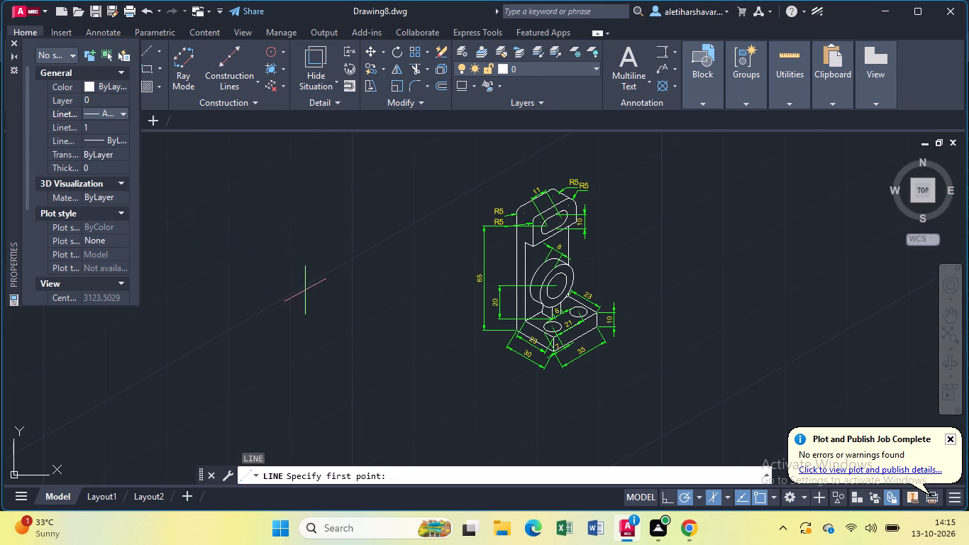
pyautogui.click(558, 291)
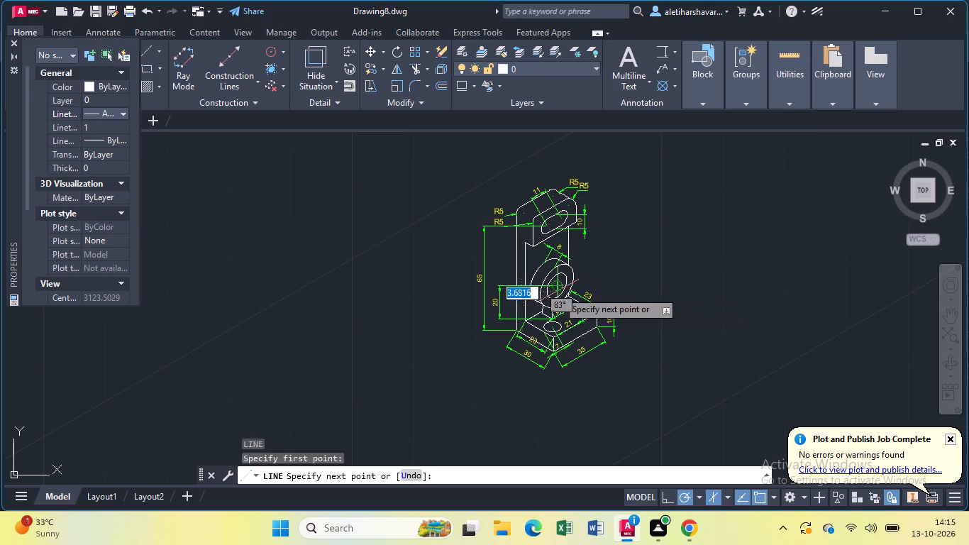
pyautogui.click(586, 277)
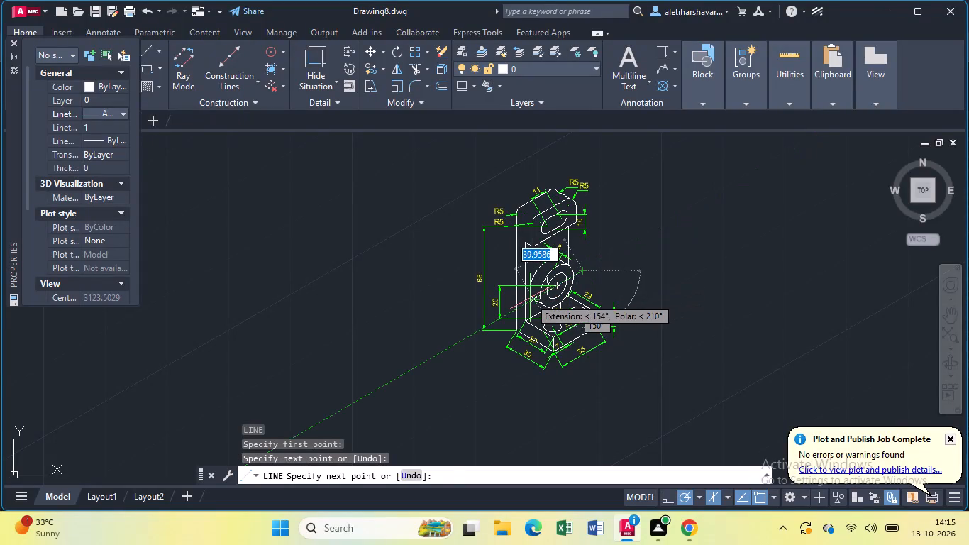
pyautogui.click(530, 298)
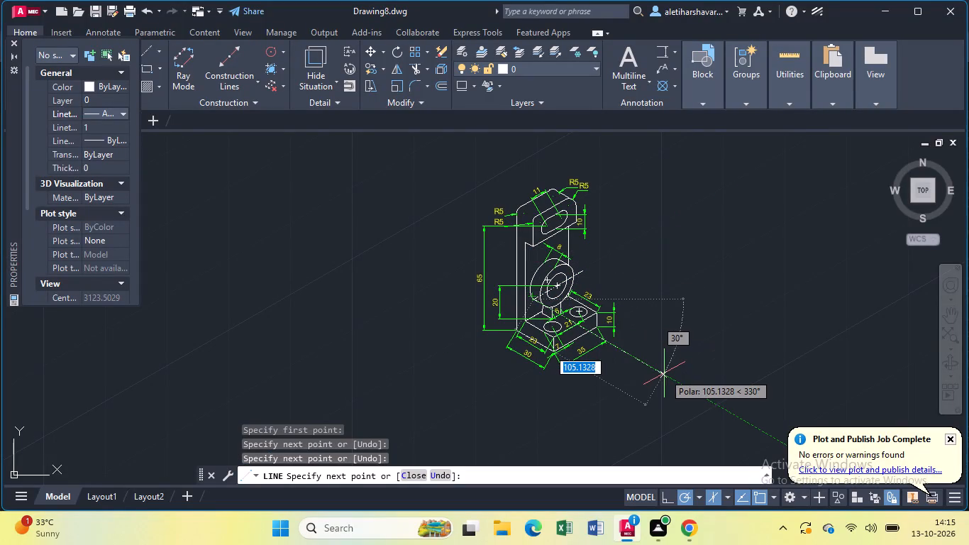
pyautogui.press('`')
pyautogui.press('Escape')
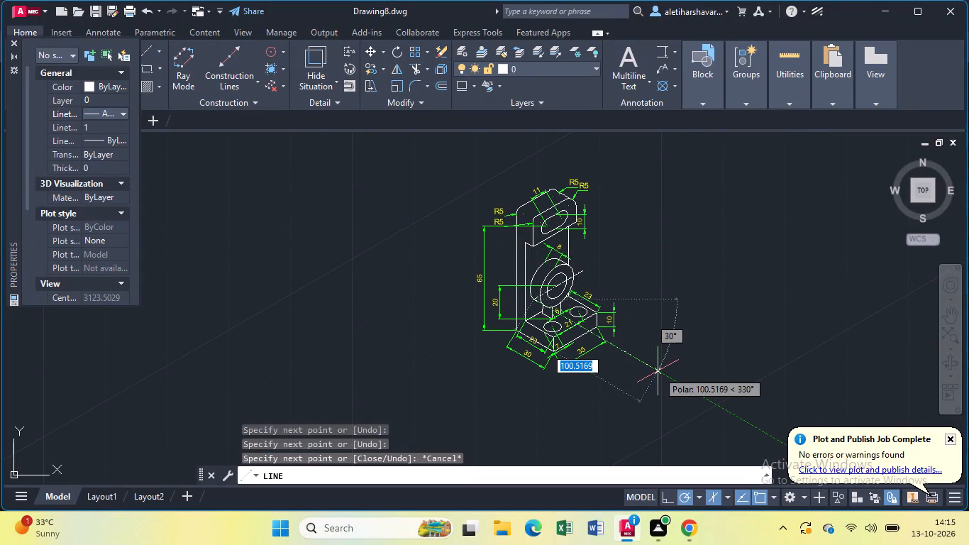
pyautogui.press('Escape')
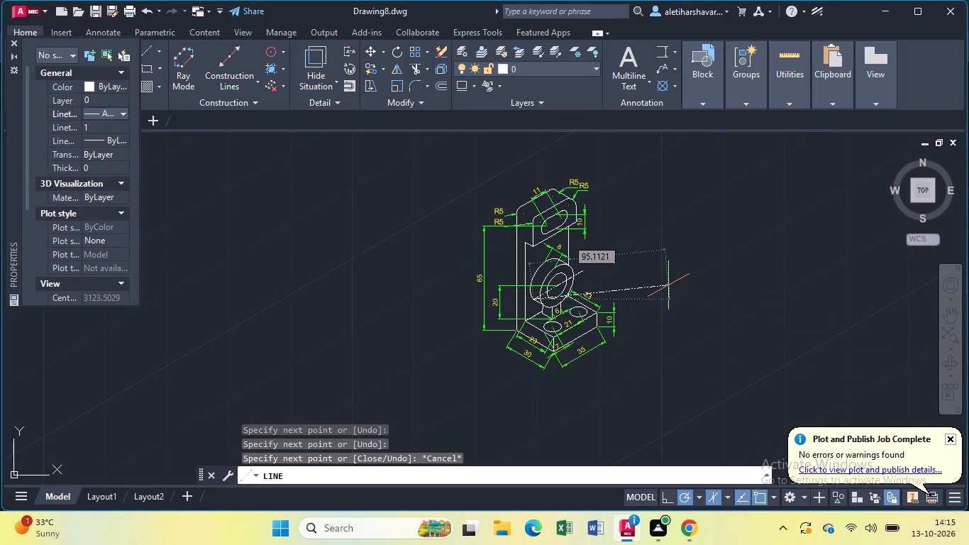
# Draw a vertical dashed centre line about 32 units long through the boss's hole centre, extending above and below the front ellipse.
pyautogui.press('Return')
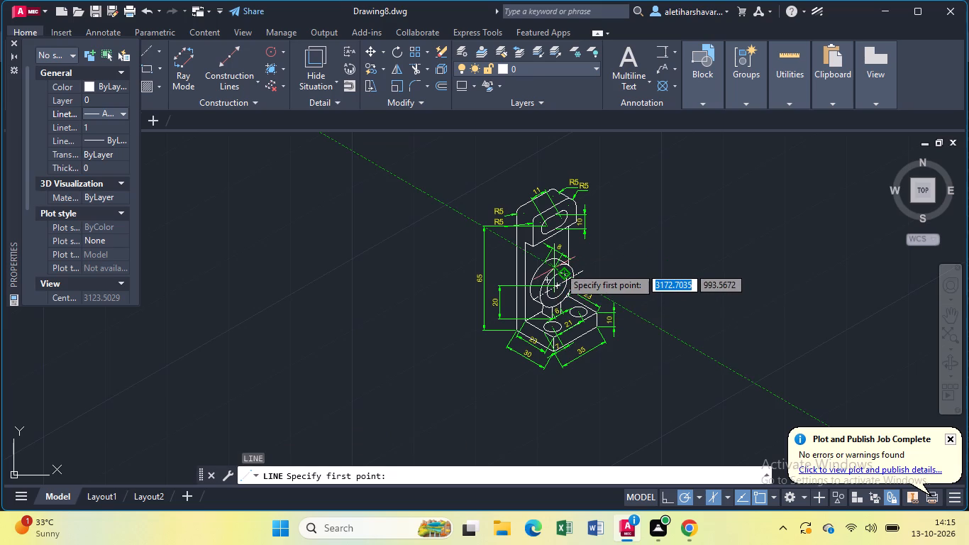
pyautogui.scroll(4, 559, 267)
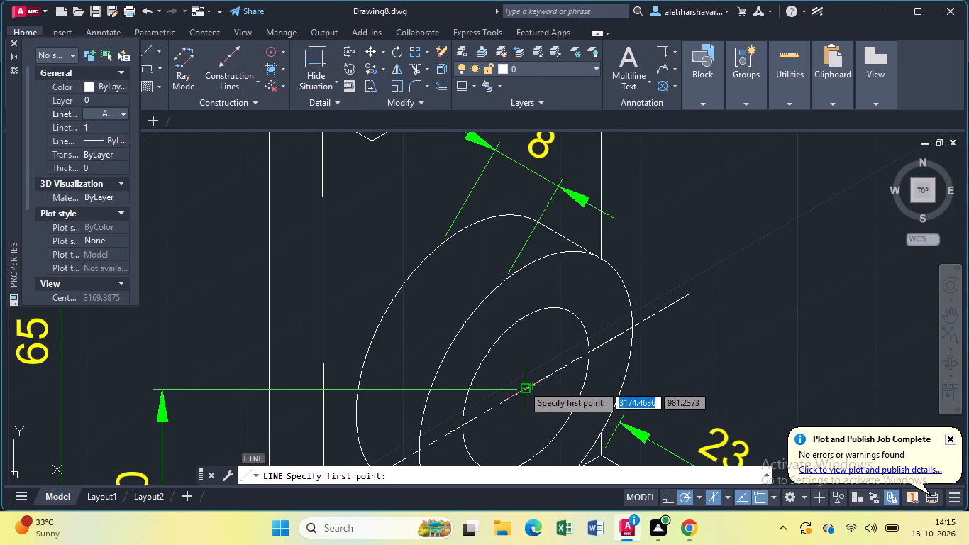
pyautogui.click(532, 252)
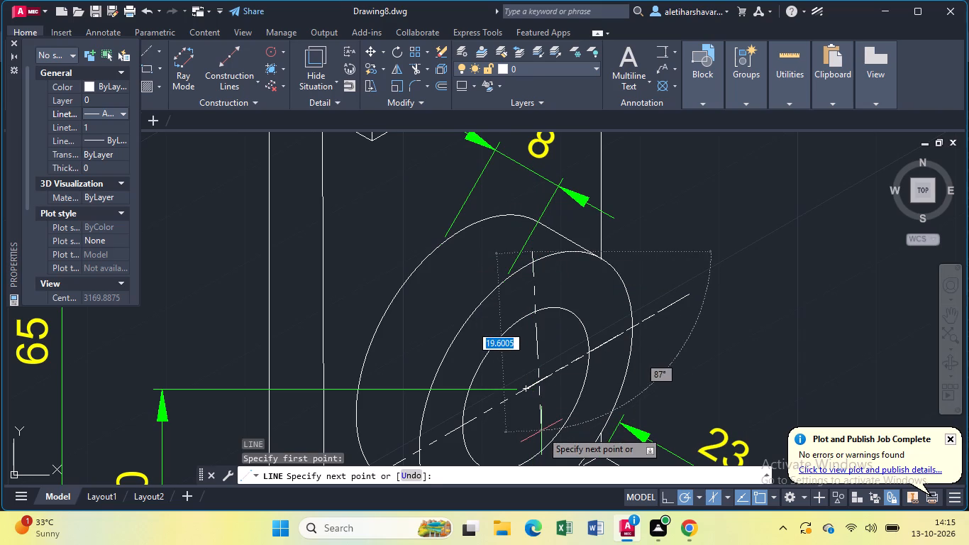
pyautogui.scroll(-2, 541, 431)
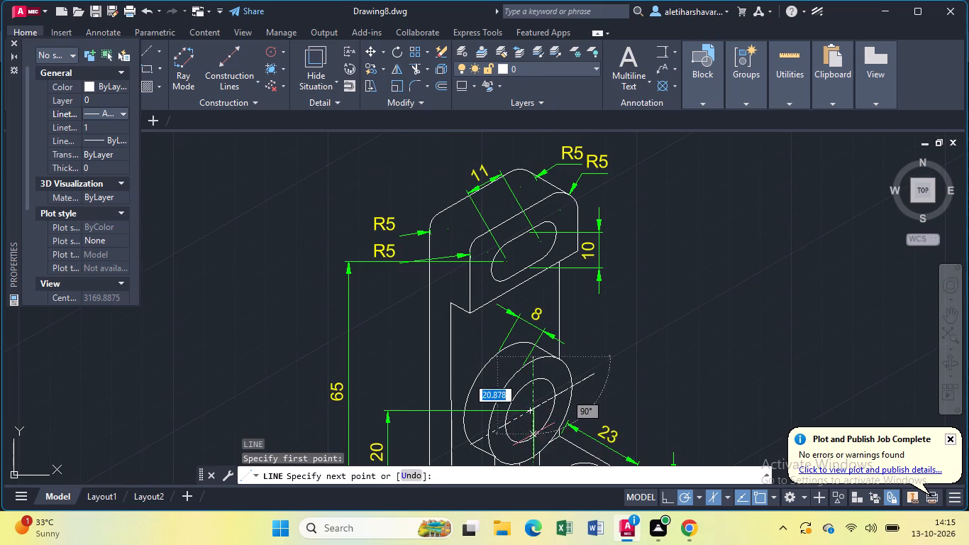
pyautogui.scroll(-1, 531, 444)
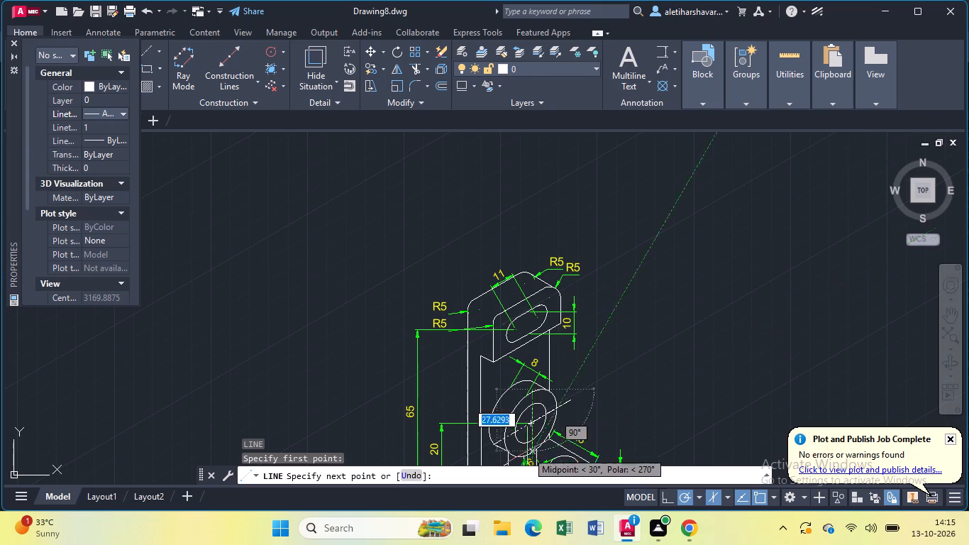
pyautogui.moveTo(519, 424); pyautogui.dragTo(467, 325, button='middle')
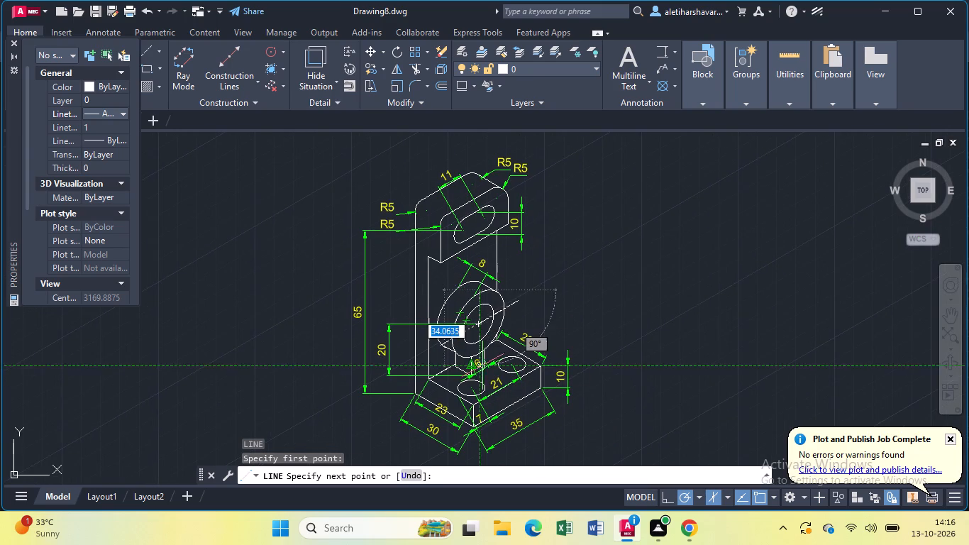
pyautogui.scroll(-1, 482, 357)
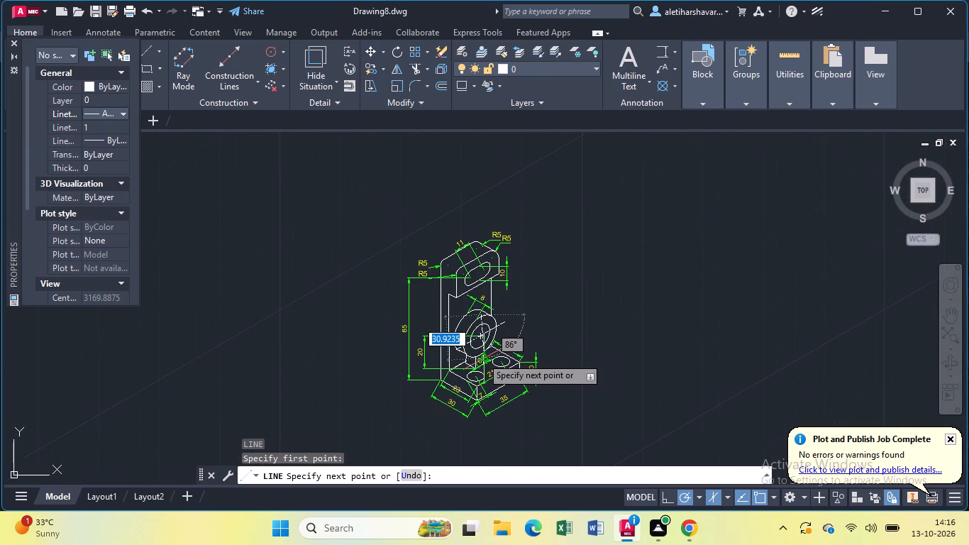
pyautogui.scroll(4, 482, 357)
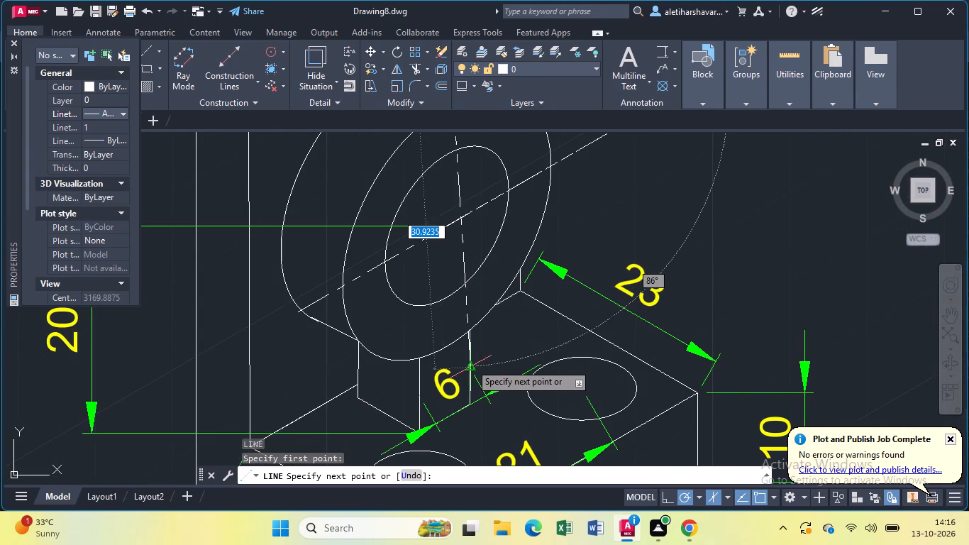
pyautogui.click(455, 378)
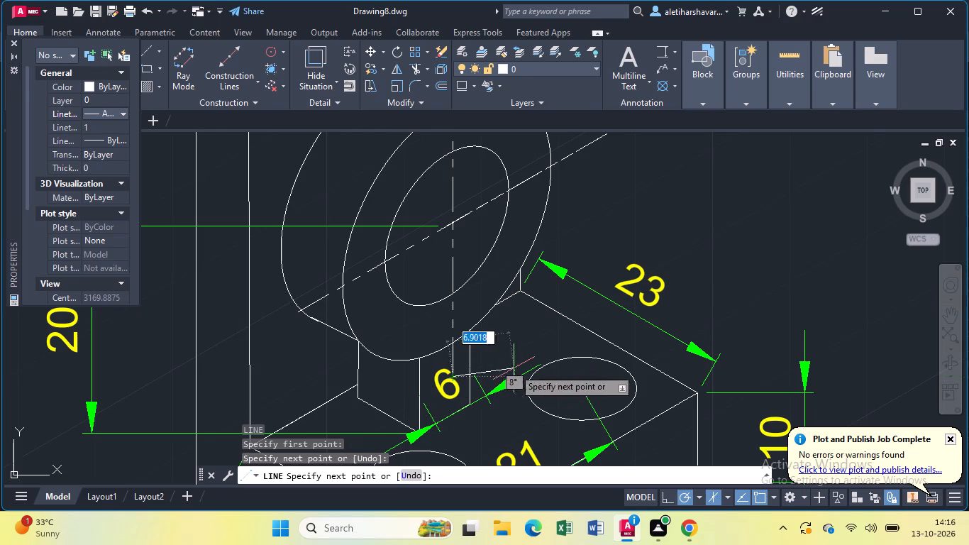
pyautogui.press('Escape')
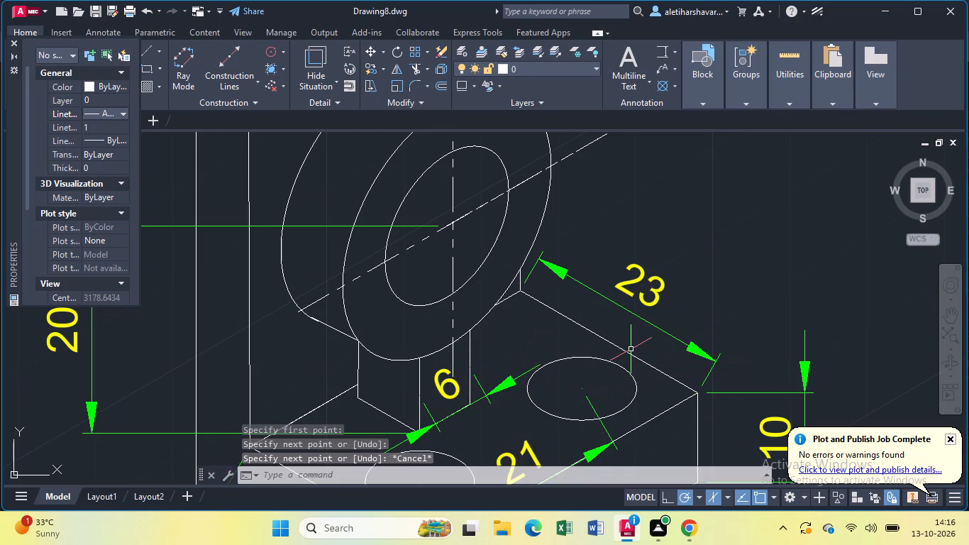
# Draw a dashed centre line at 30° through both arc centres of the head slot, about 42 units long, extending past both slot ends.
pyautogui.scroll(-2, 590, 347)
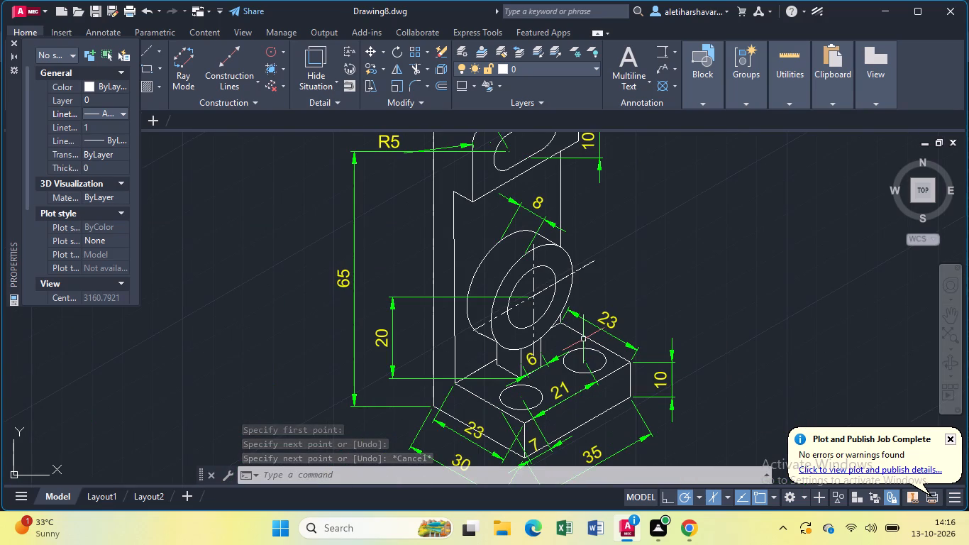
pyautogui.scroll(-2, 571, 339)
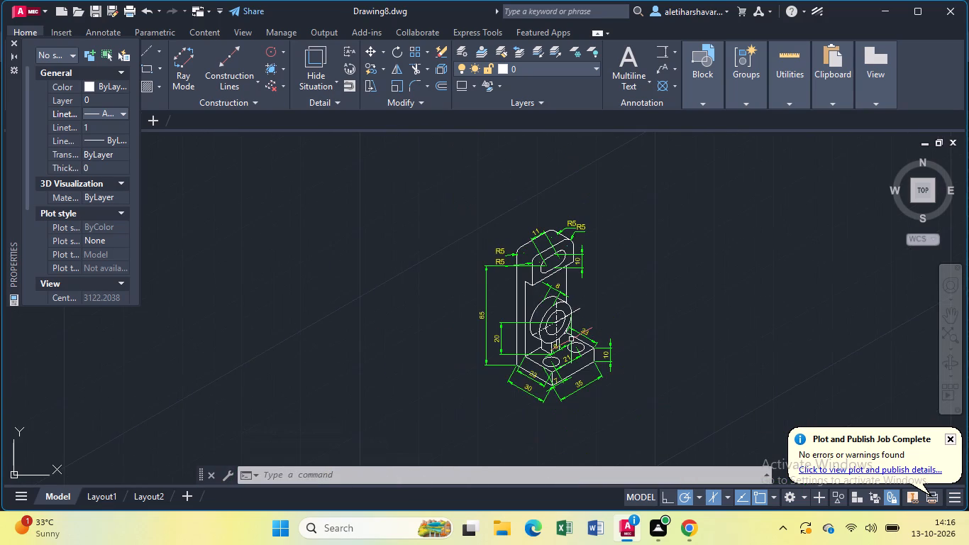
pyautogui.scroll(2, 571, 339)
pyautogui.moveTo(572, 235); pyautogui.dragTo(577, 337, button='middle')
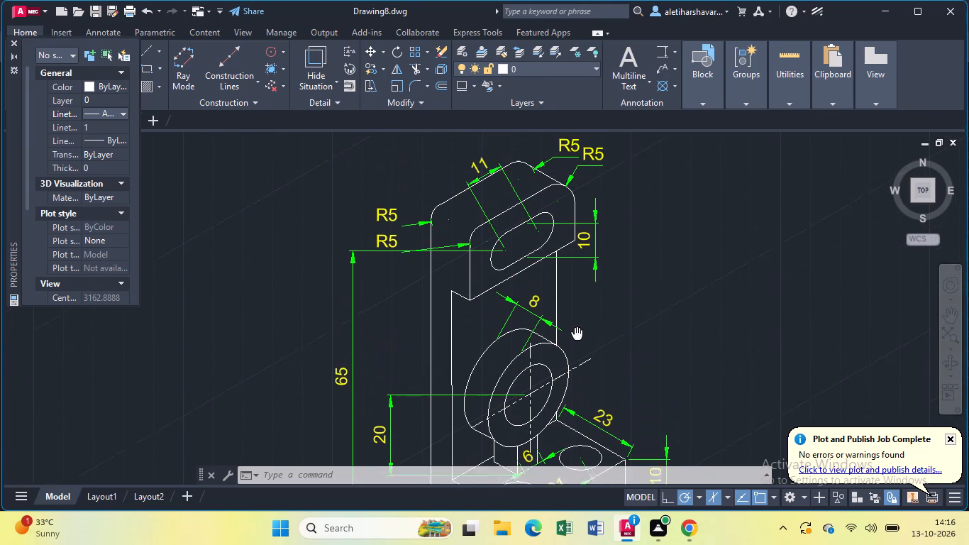
pyautogui.moveTo(577, 337); pyautogui.dragTo(578, 343, button='middle')
pyautogui.scroll(2, 577, 313)
pyautogui.moveTo(577, 313); pyautogui.dragTo(609, 417, button='middle')
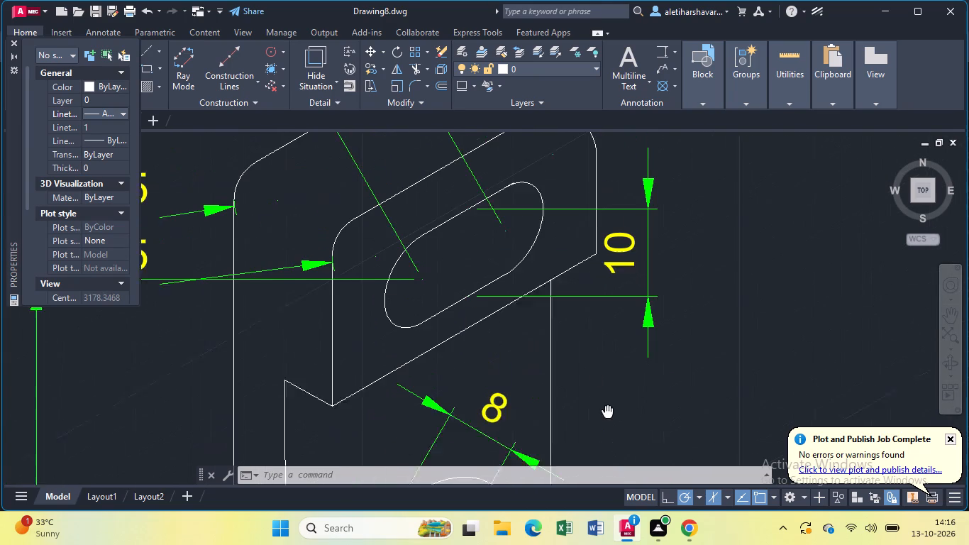
pyautogui.moveTo(609, 417); pyautogui.dragTo(611, 423, button='middle')
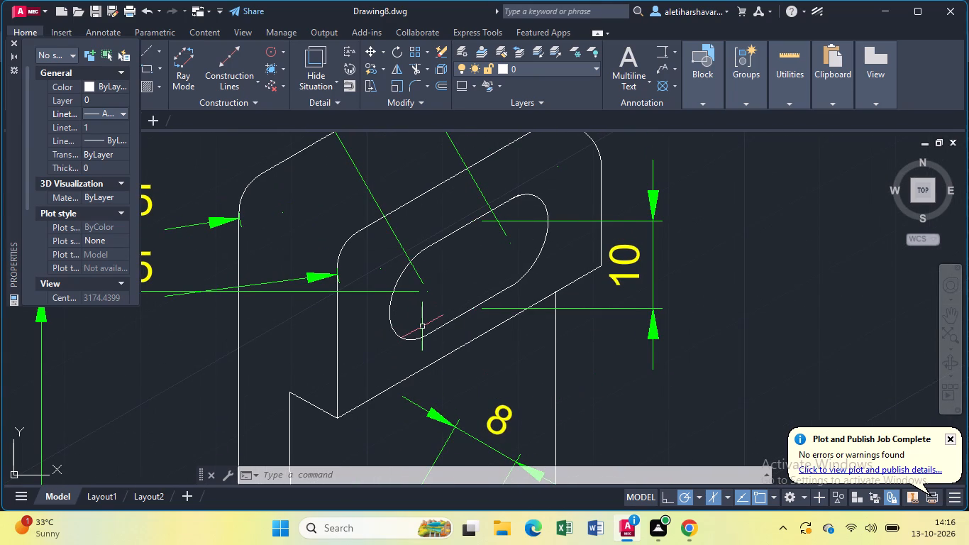
pyautogui.press('Return')
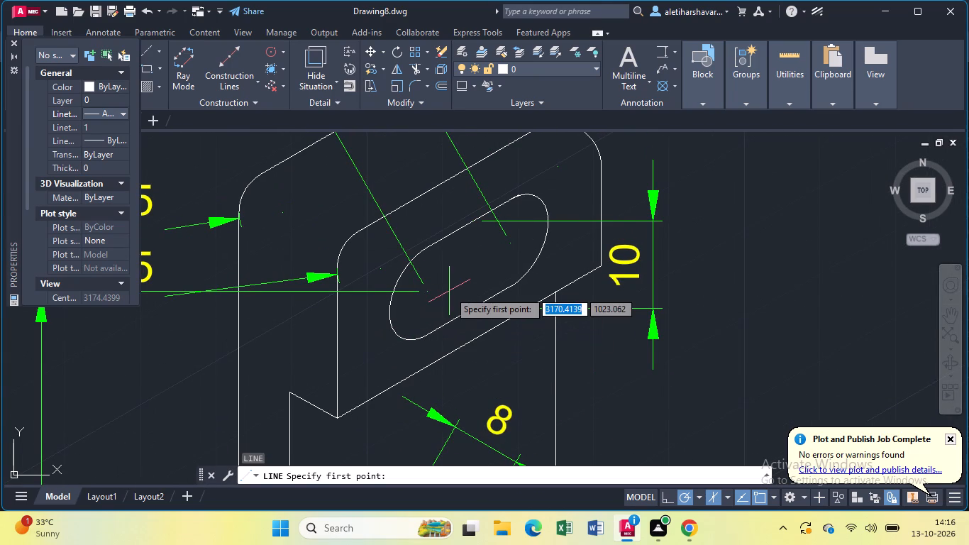
pyautogui.click(426, 292)
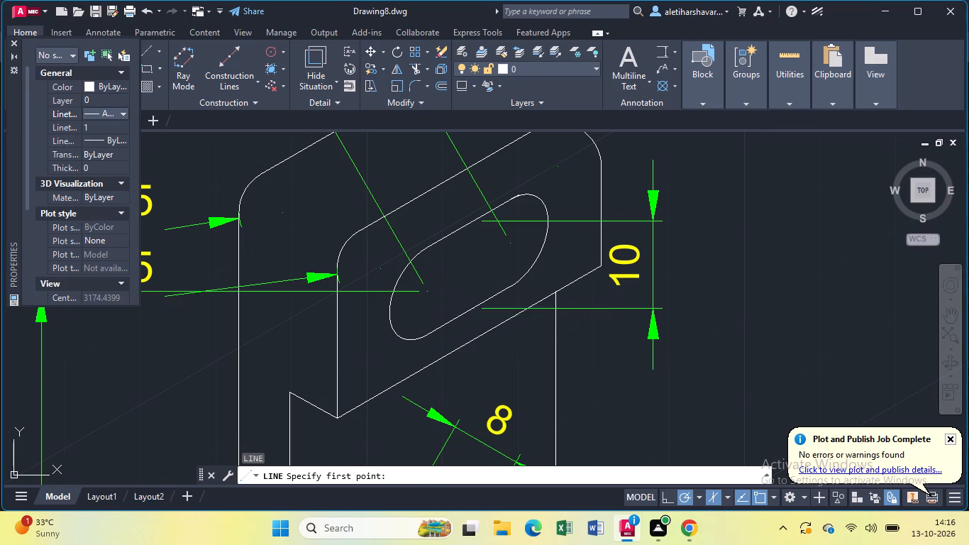
pyautogui.click(627, 184)
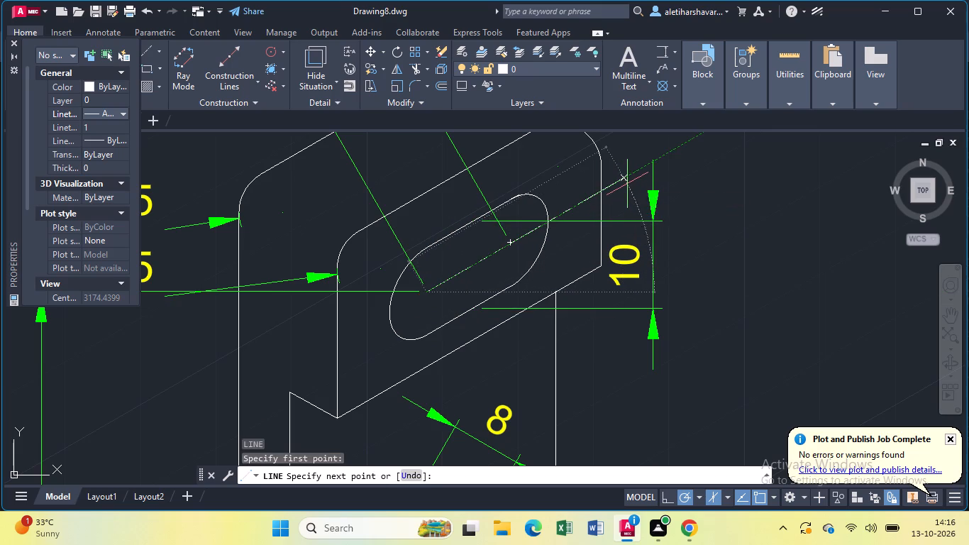
pyautogui.click(302, 359)
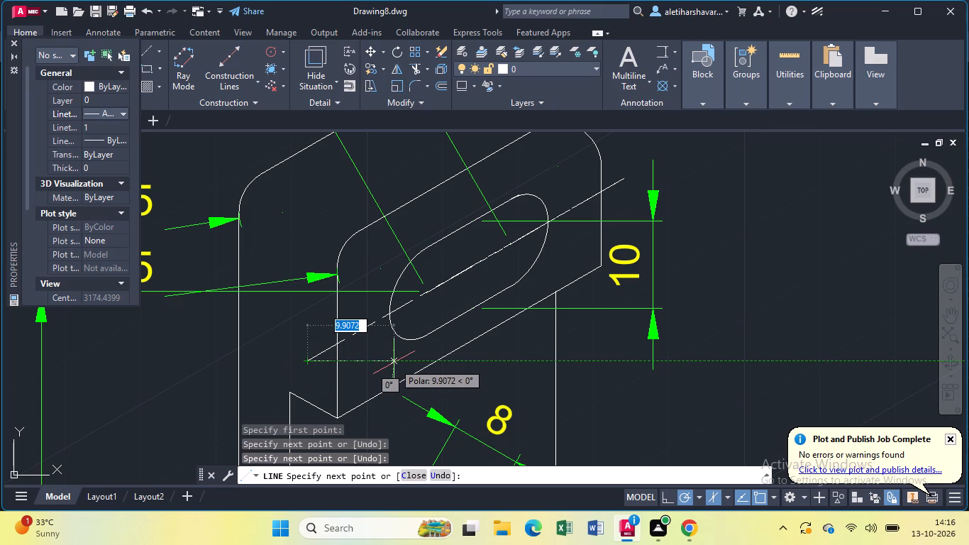
pyautogui.press('Escape')
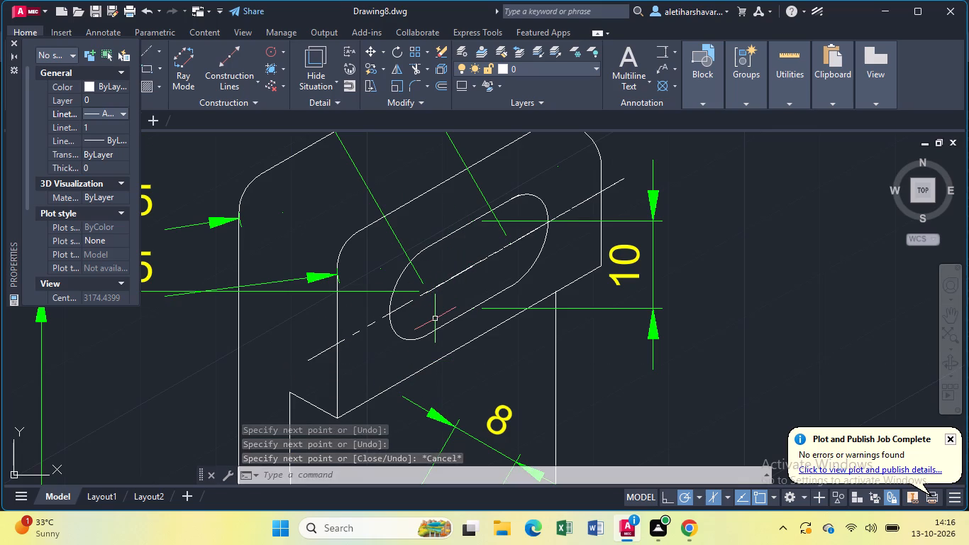
# Draw vertical dashed centre lines through the head slot's lower and upper arc centres, about 15.5 and 13 units long.
pyautogui.press('l')
pyautogui.press('Return')
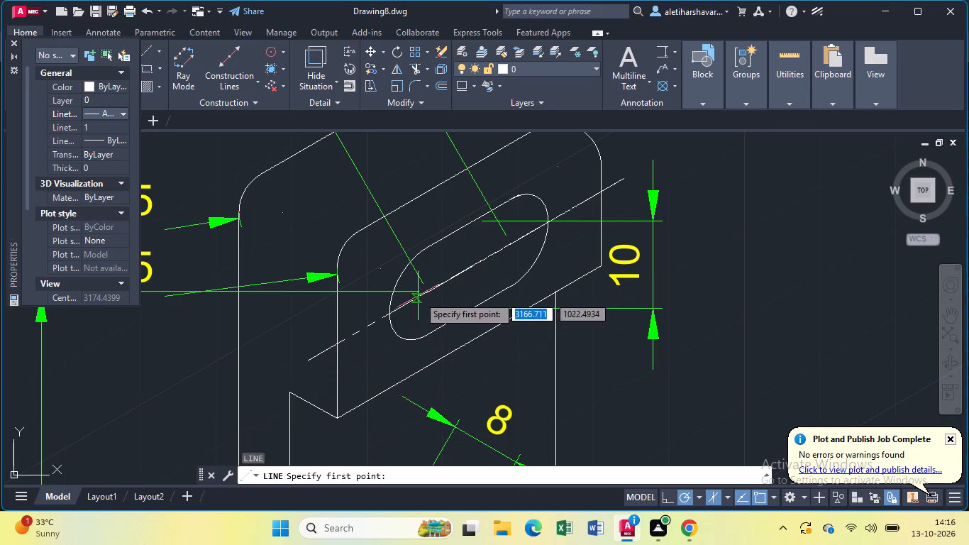
pyautogui.click(429, 352)
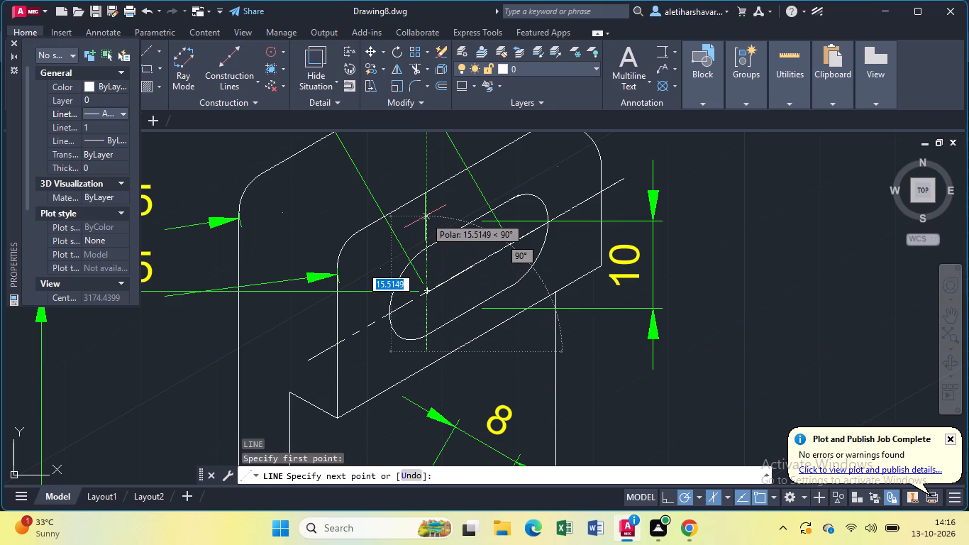
pyautogui.click(425, 216)
pyautogui.press('Escape')
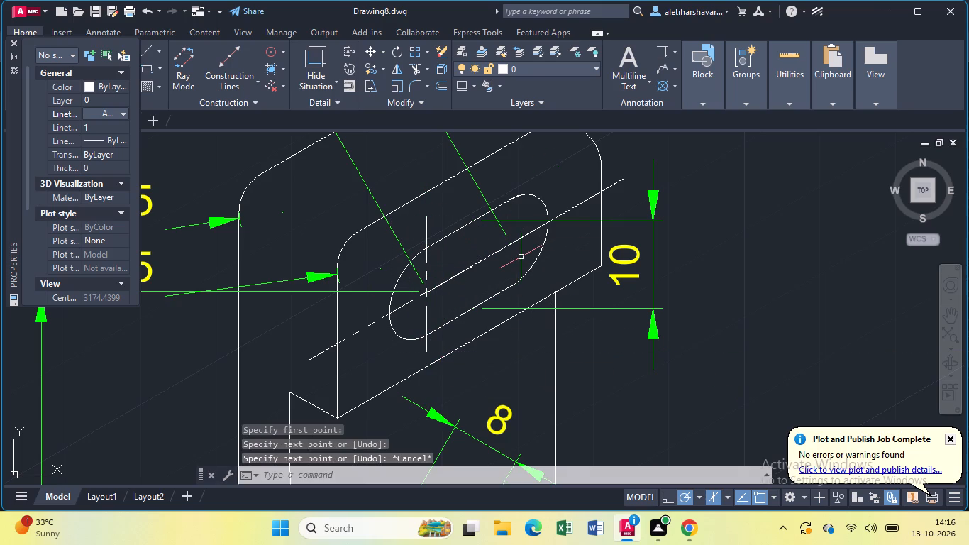
pyautogui.press('Return')
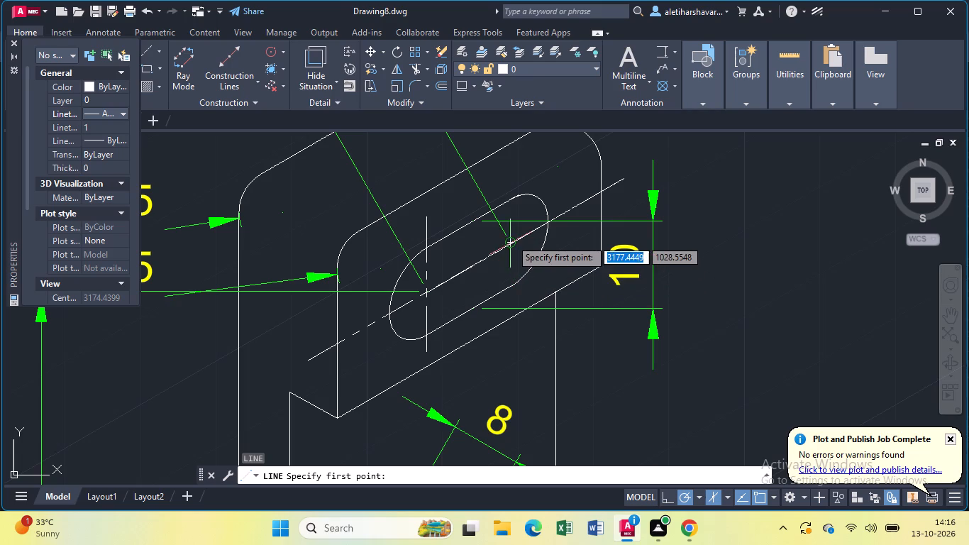
pyautogui.click(509, 297)
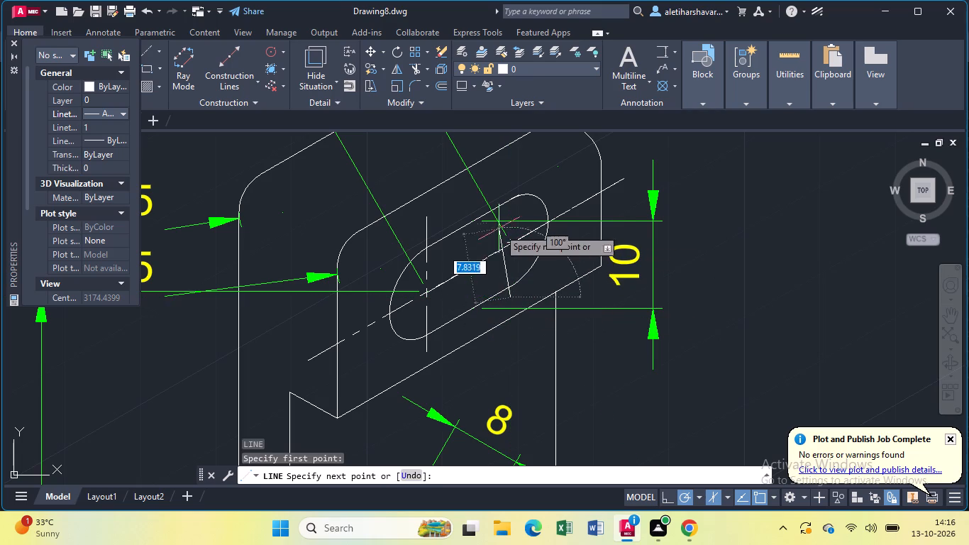
pyautogui.click(506, 185)
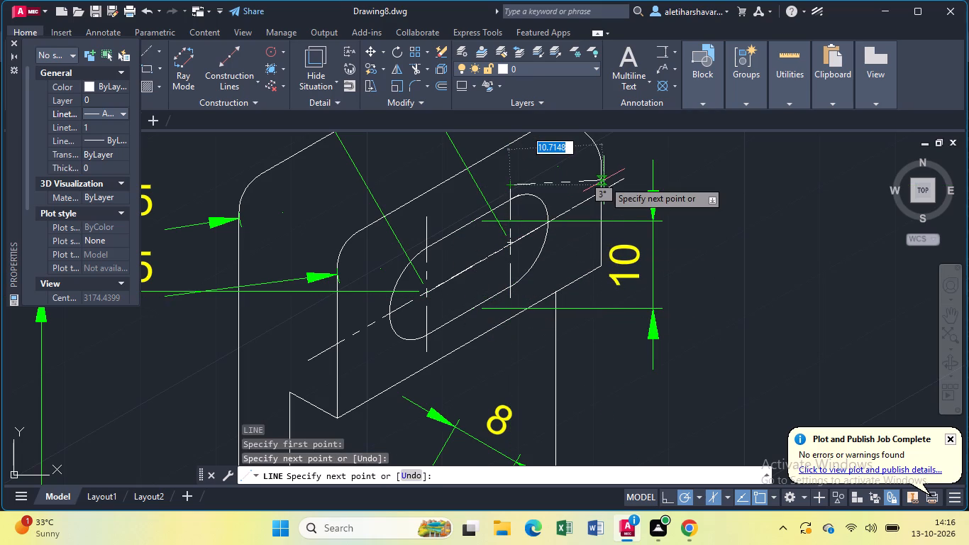
pyautogui.press('Escape')
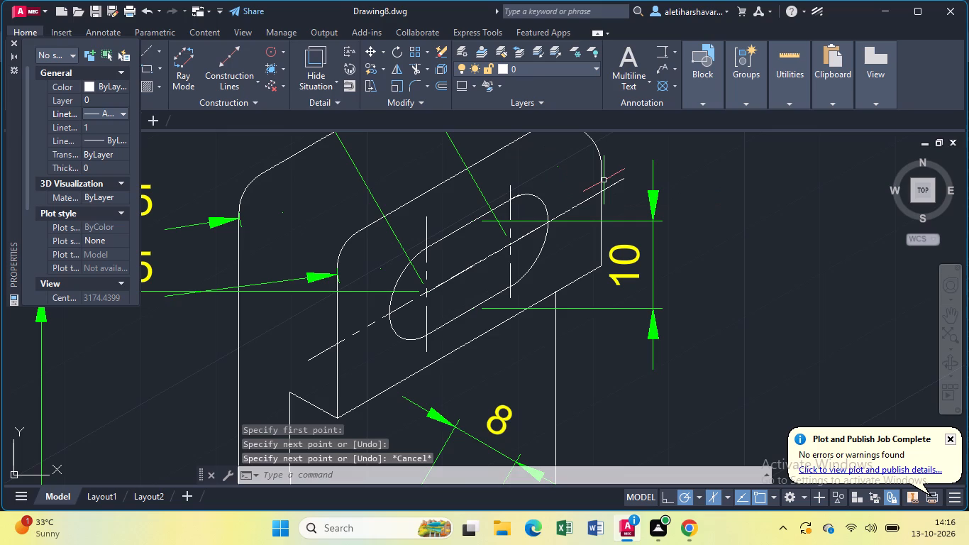
# Reset the current linetype to ByLayer and close the object properties palette.
pyautogui.scroll(-2, 752, 263)
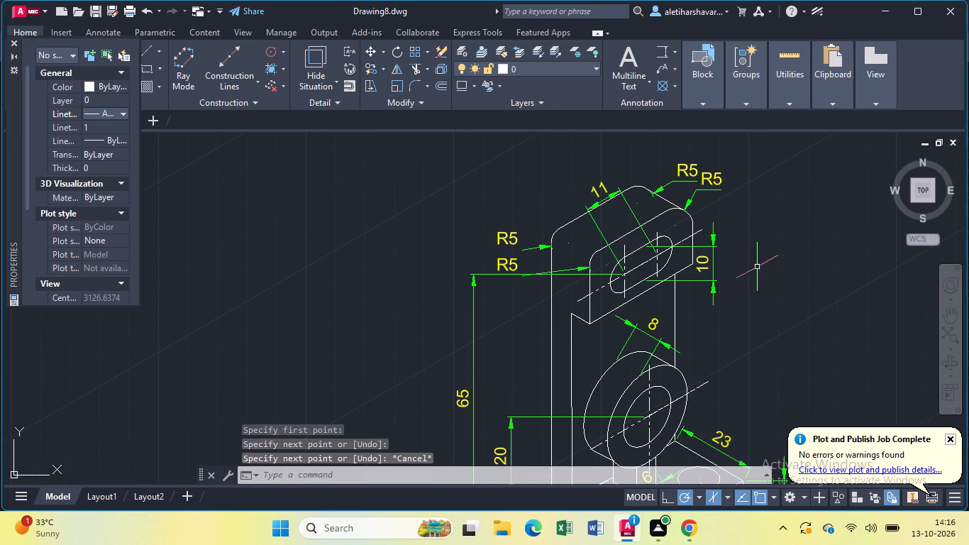
pyautogui.click(123, 110)
pyautogui.scroll(-2, 117, 147)
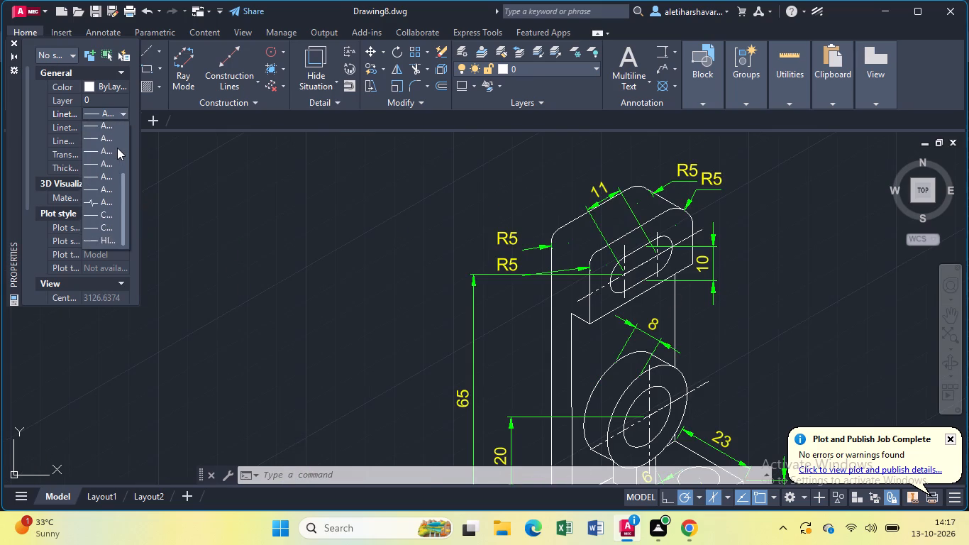
pyautogui.scroll(5, 116, 148)
pyautogui.click(111, 128)
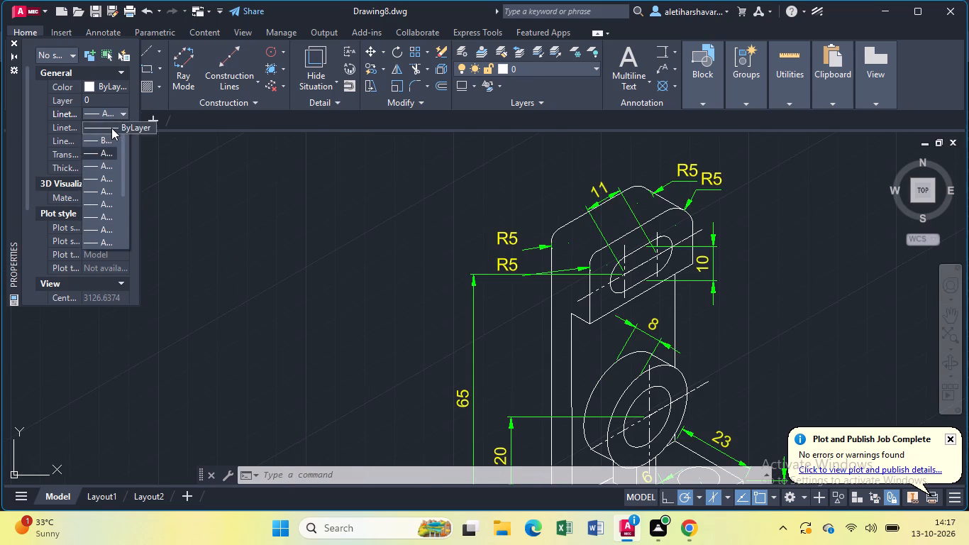
pyautogui.click(13, 44)
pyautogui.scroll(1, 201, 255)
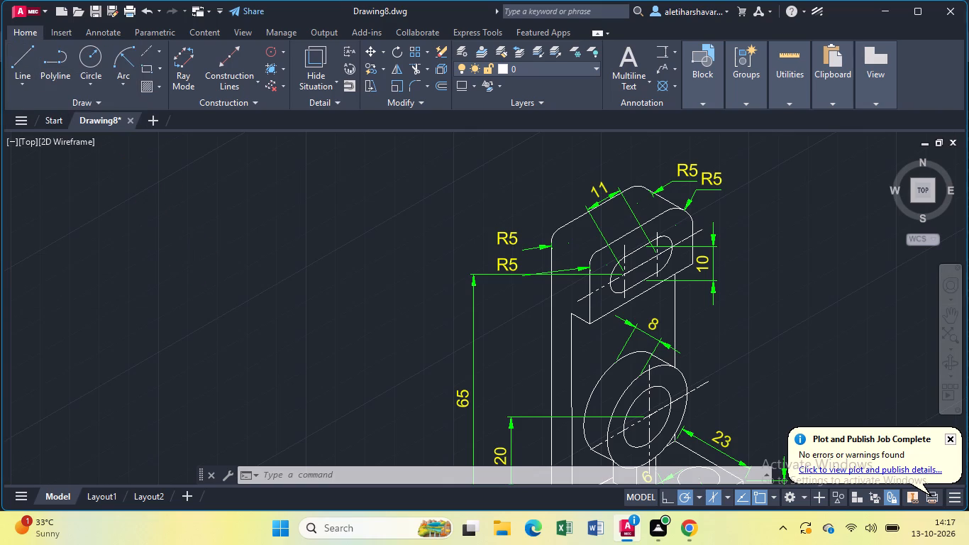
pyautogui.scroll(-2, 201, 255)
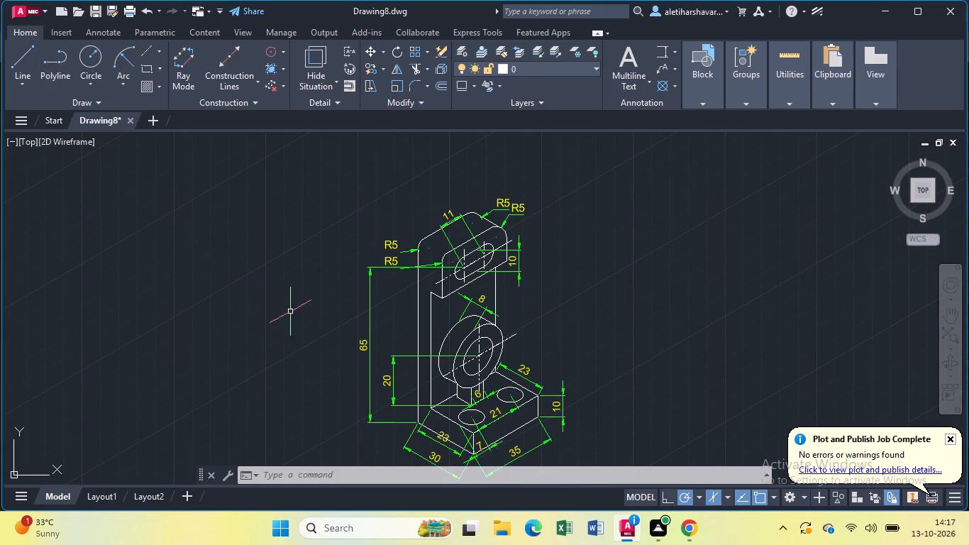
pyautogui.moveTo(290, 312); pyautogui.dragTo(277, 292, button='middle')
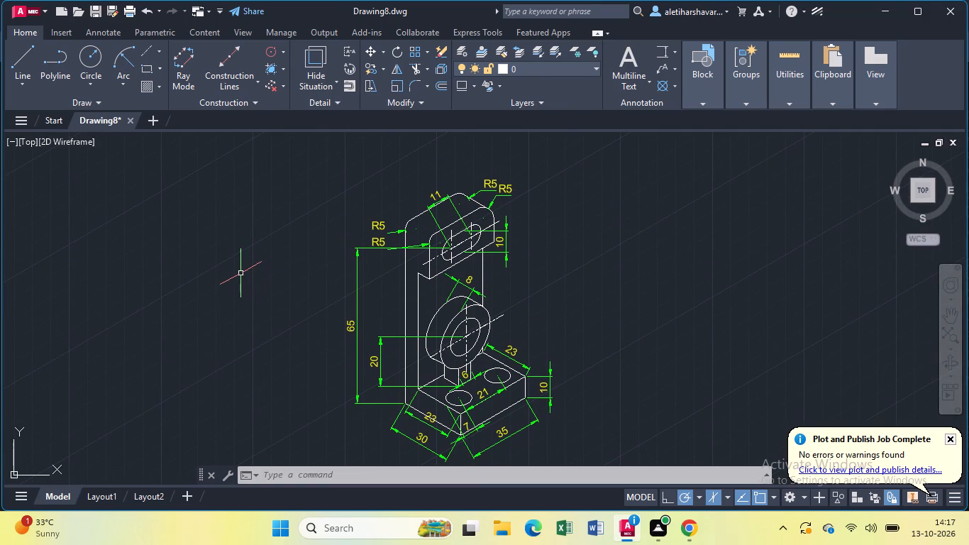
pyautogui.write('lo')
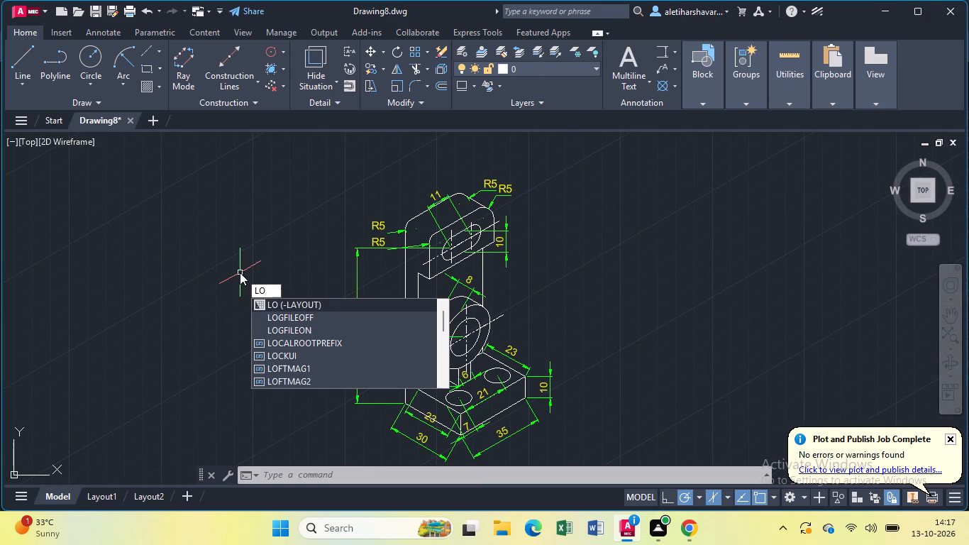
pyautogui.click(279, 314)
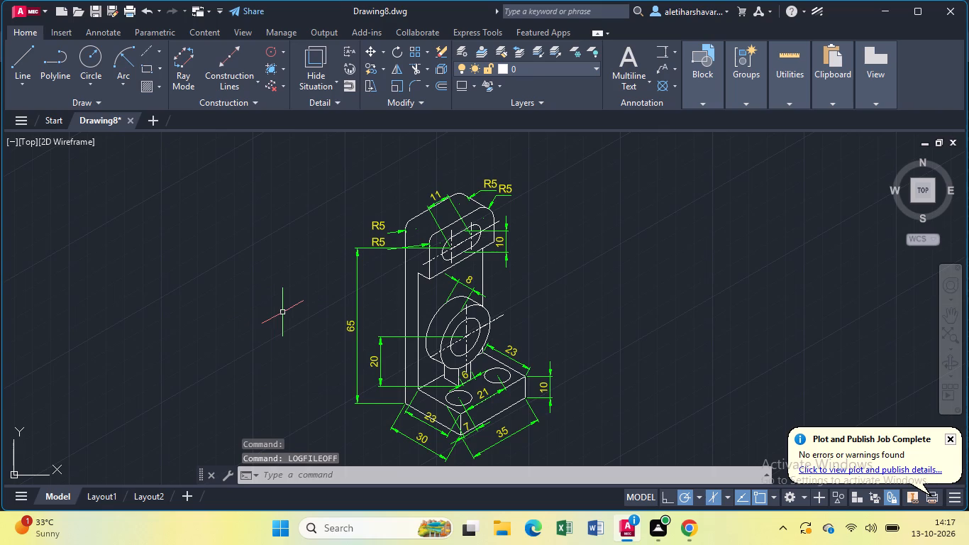
# Save the drawing to the Desktop under the file name block2.
pyautogui.hotkey('ctrl', 's')
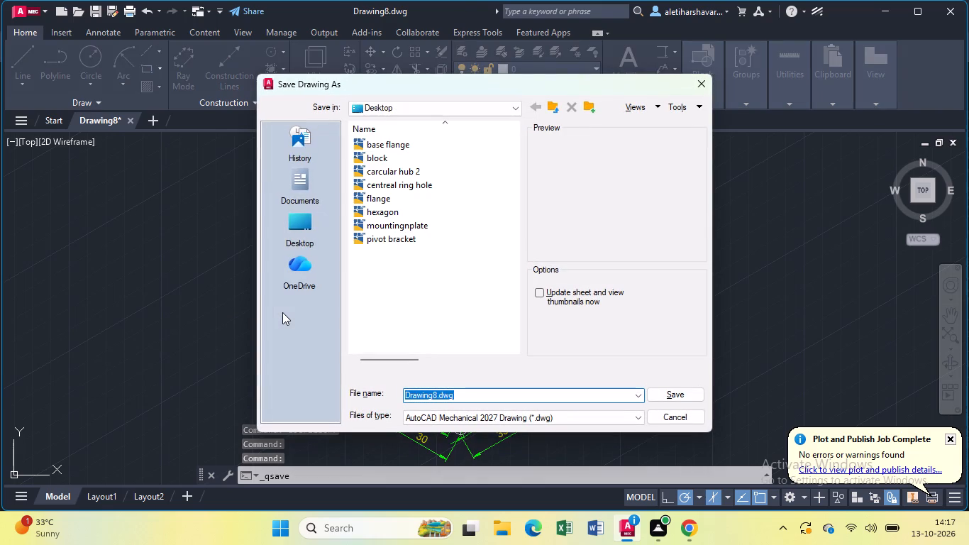
pyautogui.press('BackSpace')
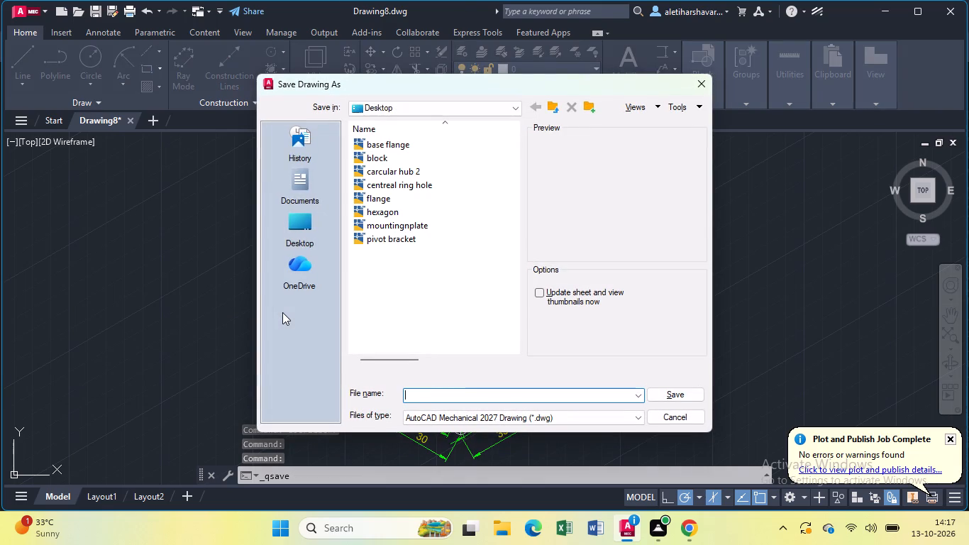
pyautogui.write('blo')
pyautogui.write('ck')
pyautogui.press('2')
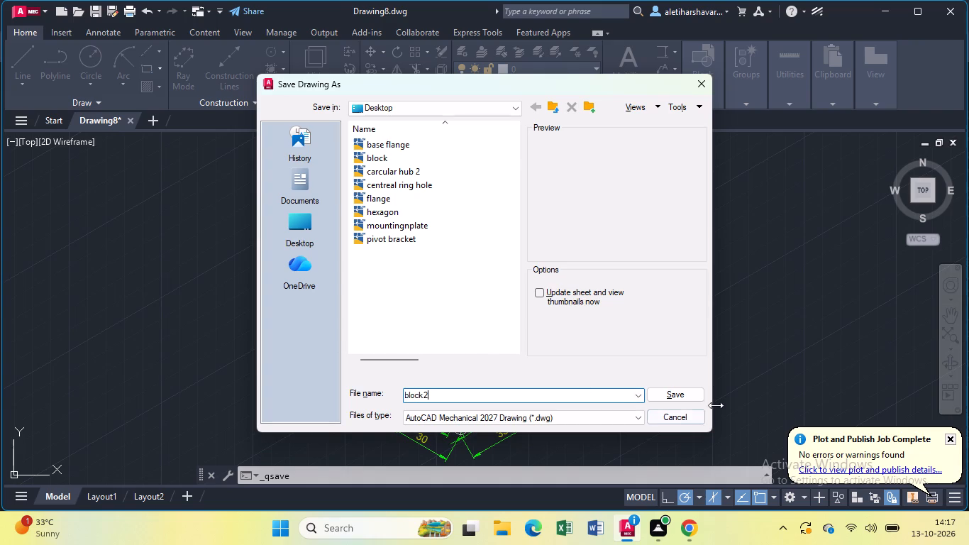
pyautogui.click(682, 397)
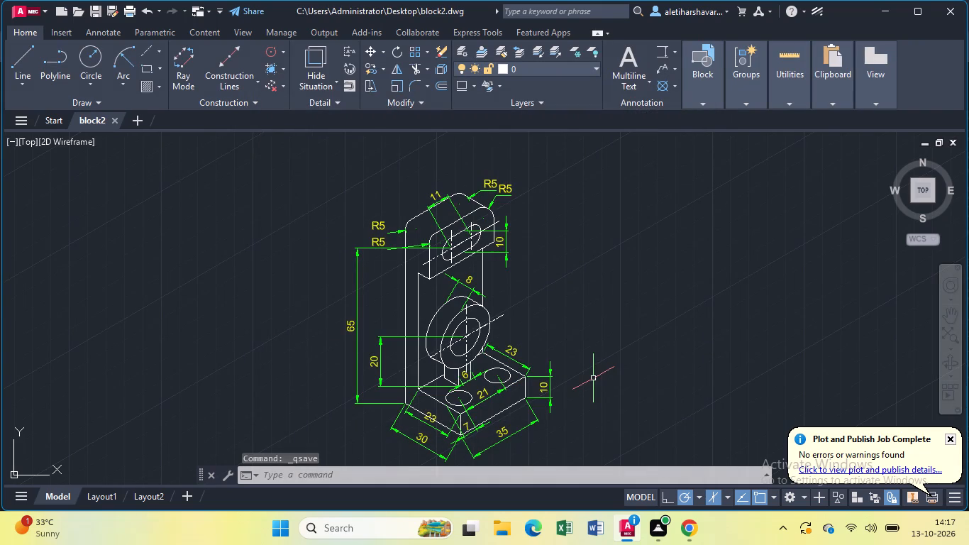
# Set up a plot with the DWG To PDF.pc3 plotter, ISO A4 (297.00 x 210.00 MM) paper, centred plot and landscape orientation.
pyautogui.write('plo')
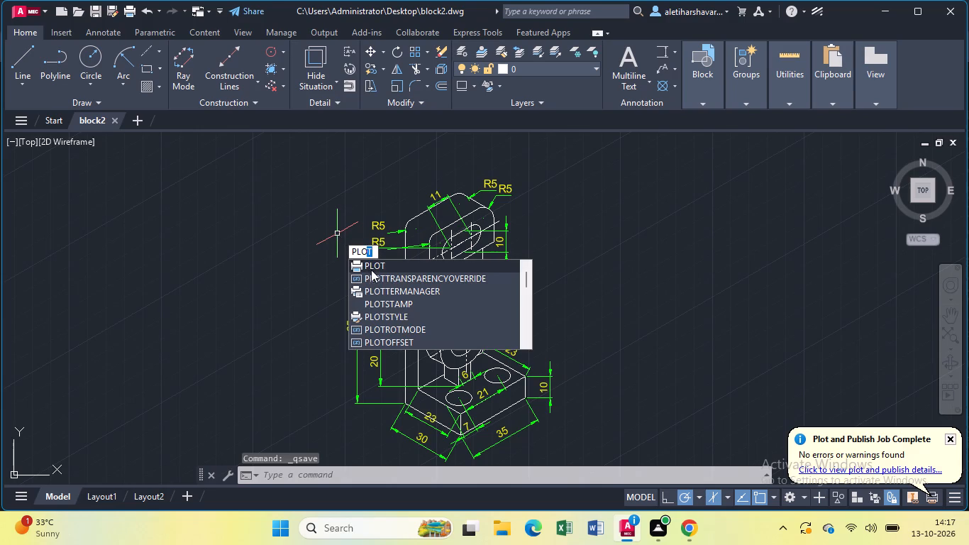
pyautogui.click(376, 265)
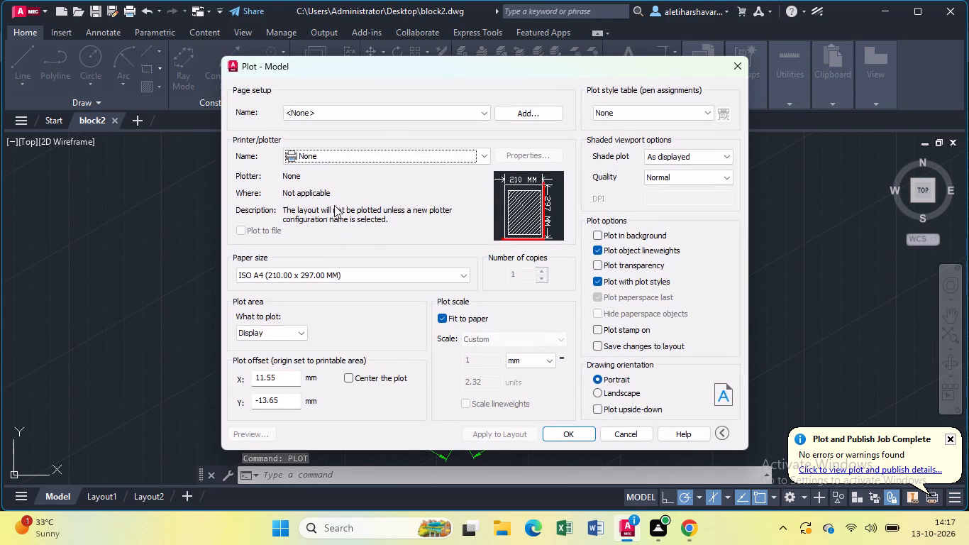
pyautogui.click(480, 152)
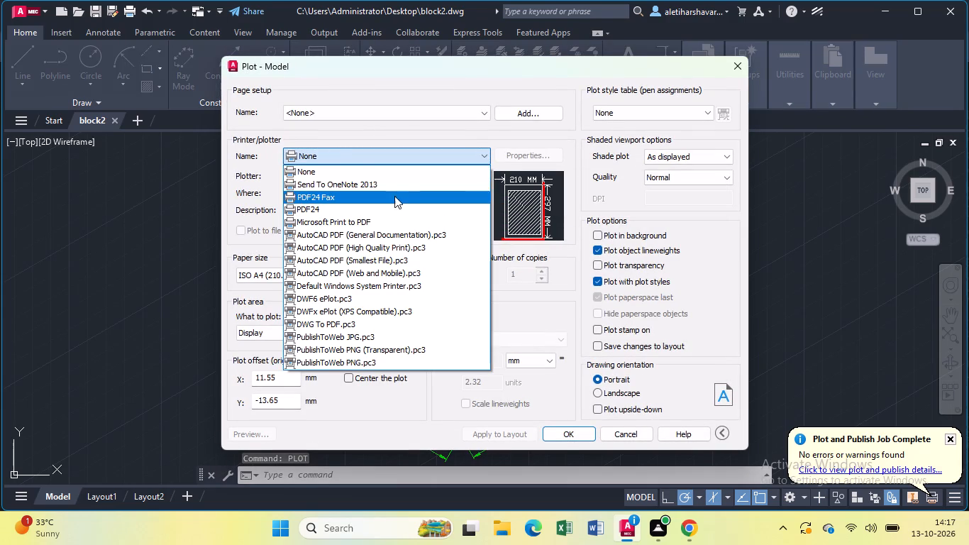
pyautogui.click(375, 326)
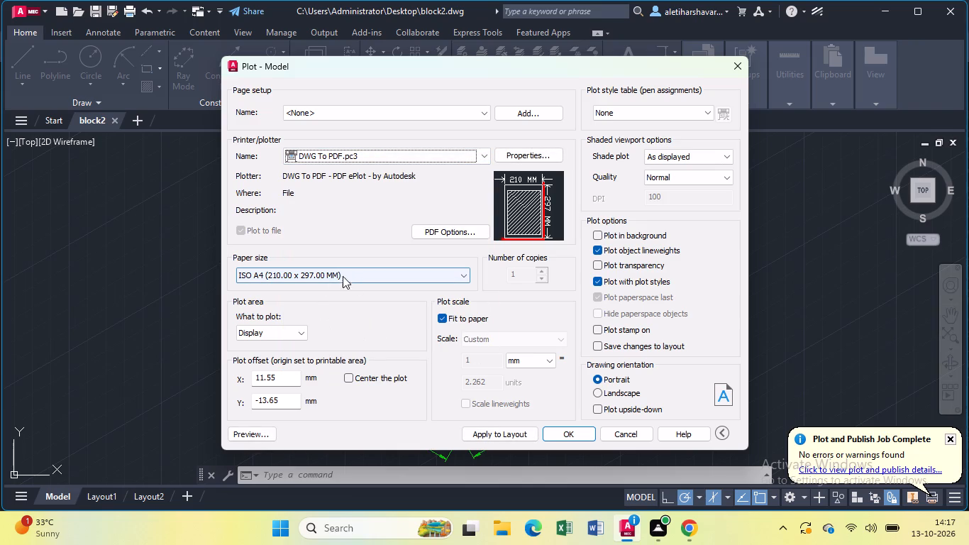
pyautogui.click(458, 275)
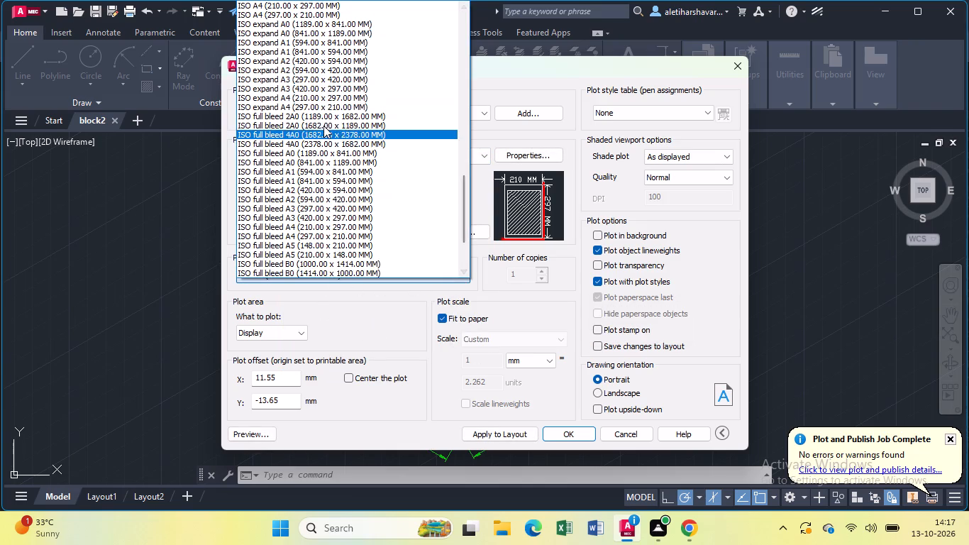
pyautogui.click(297, 16)
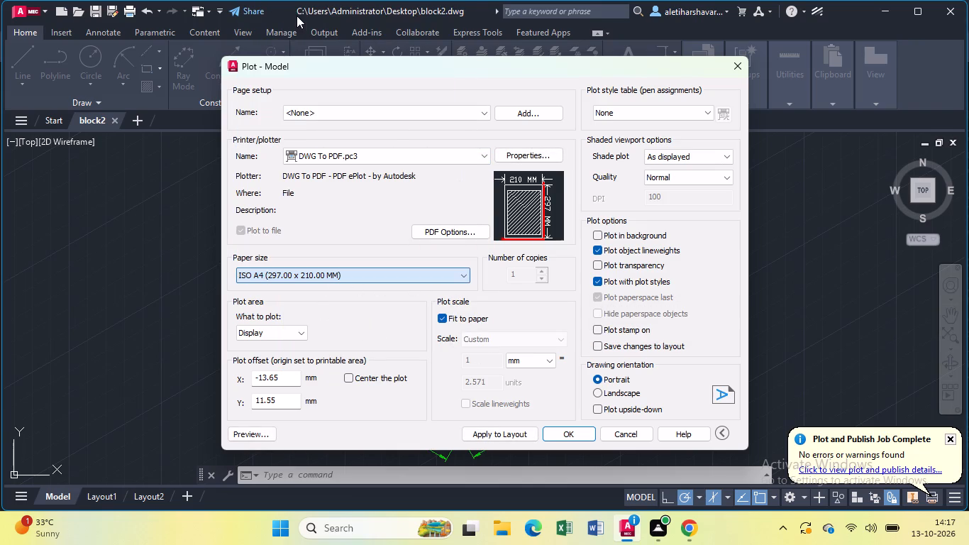
pyautogui.click(384, 378)
pyautogui.click(627, 398)
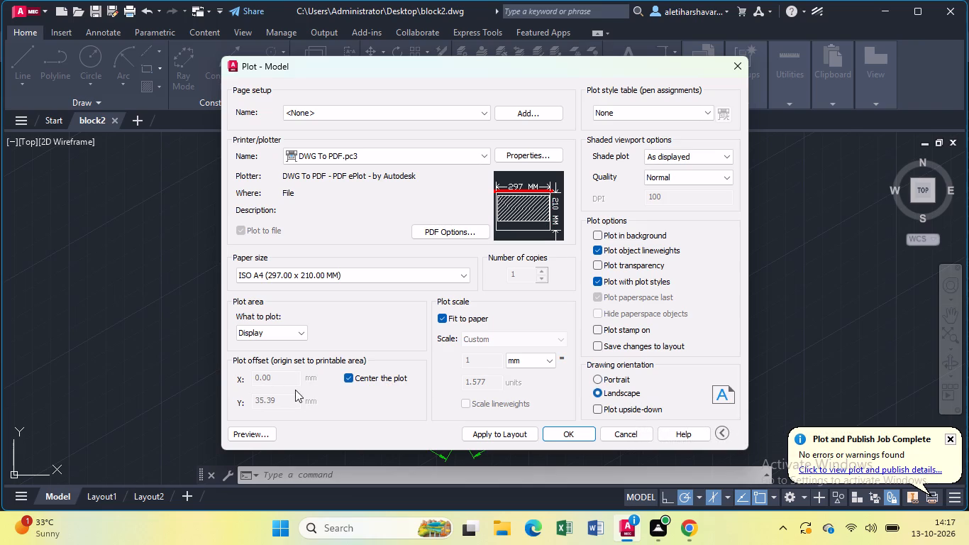
# Set the plot area to a window enclosing the whole bracket with all its dimensions.
pyautogui.click(299, 334)
pyautogui.click(297, 370)
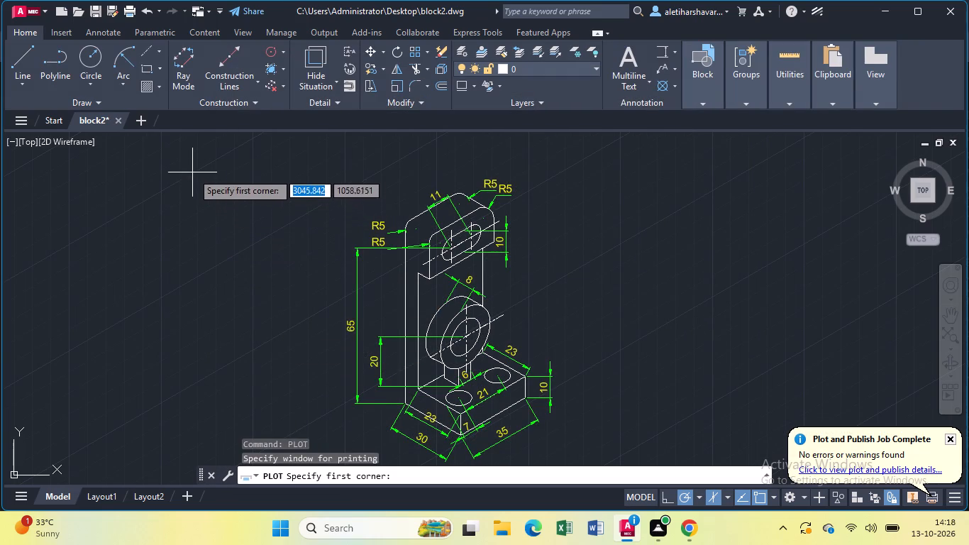
pyautogui.click(202, 159)
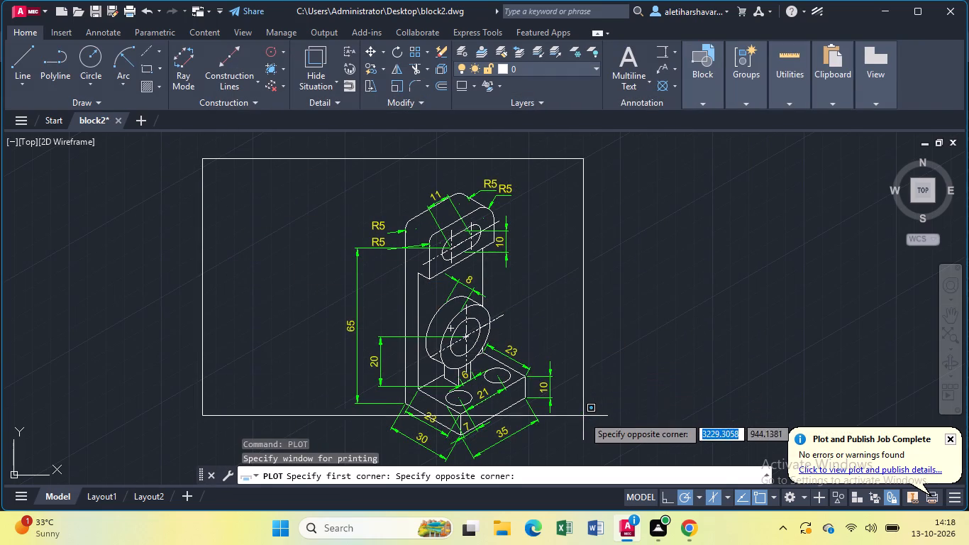
pyautogui.click(653, 464)
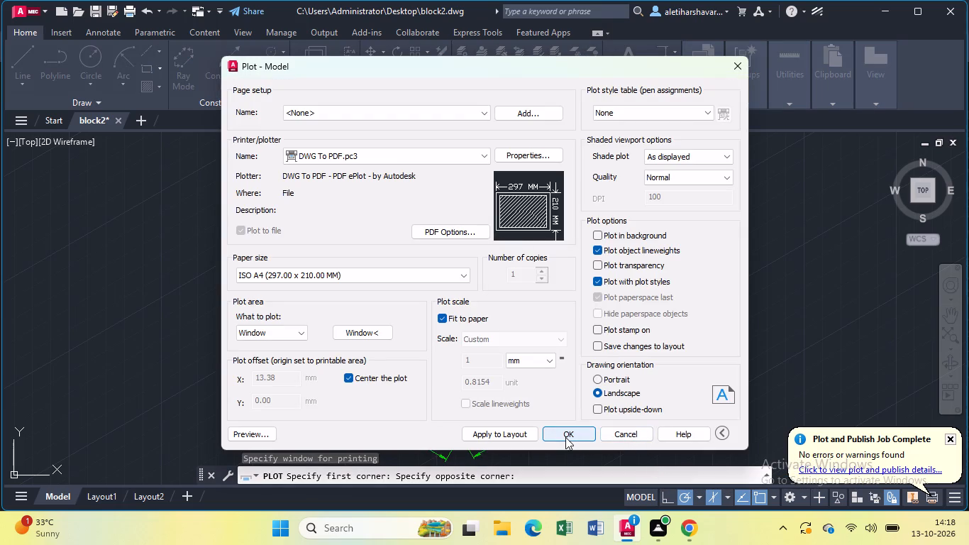
# Plot the drawing to the Desktop as block2-Model.pdf.
pyautogui.click(565, 437)
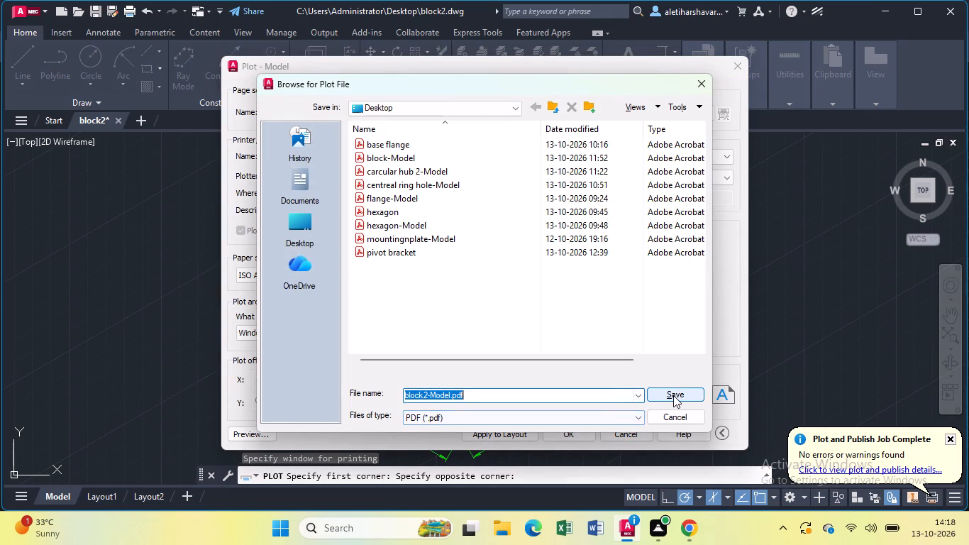
pyautogui.click(673, 395)
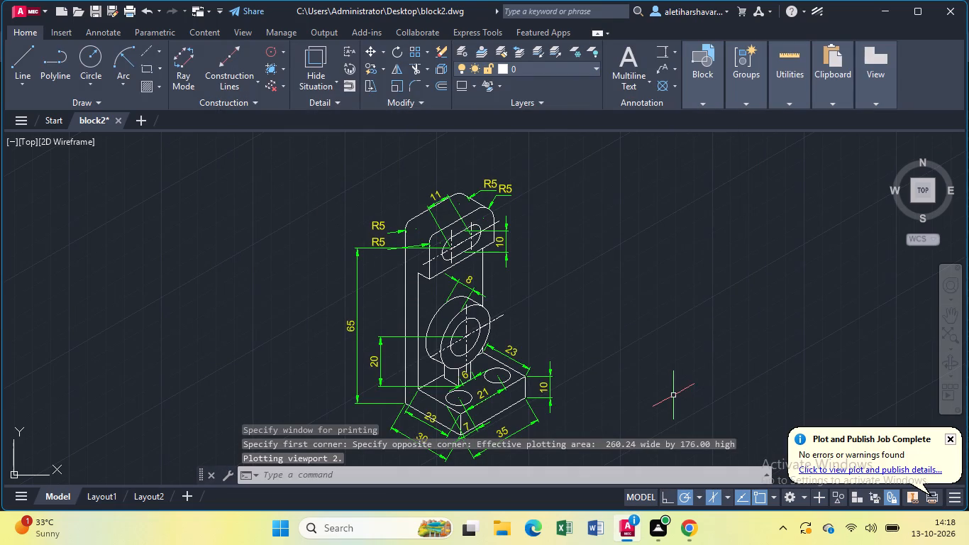